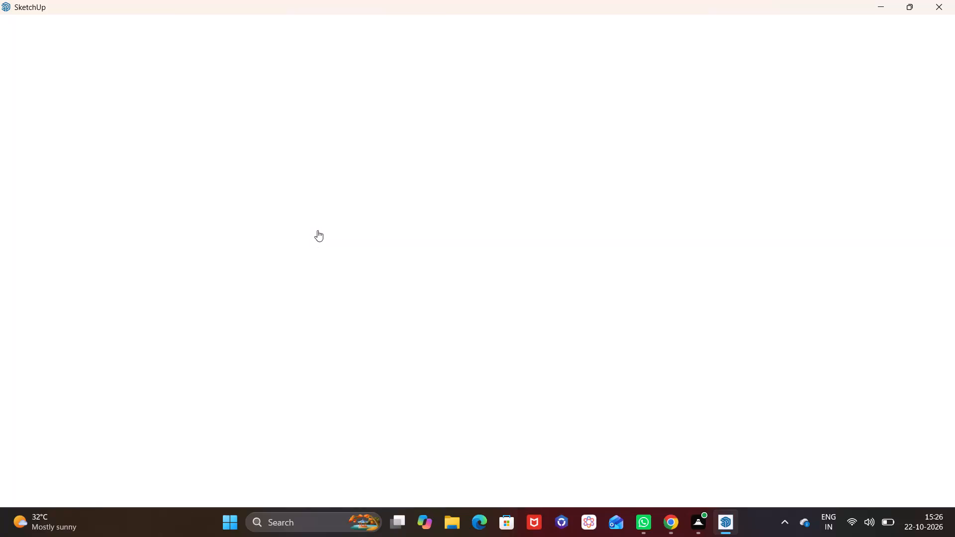
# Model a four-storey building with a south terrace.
# Delete the default human figure standing near the origin of the new model.
pyautogui.scroll(-1, 289, 240)
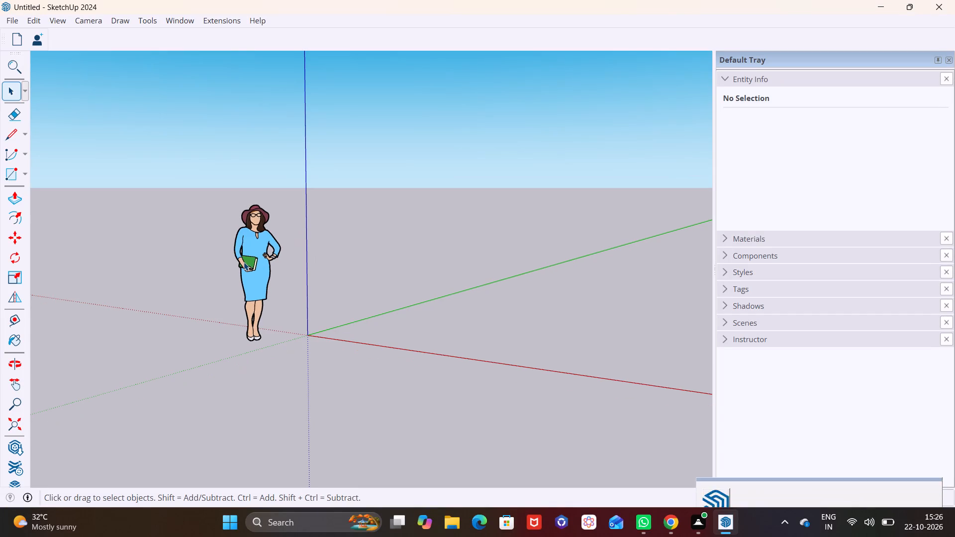
pyautogui.click(245, 260)
pyautogui.press('Delete')
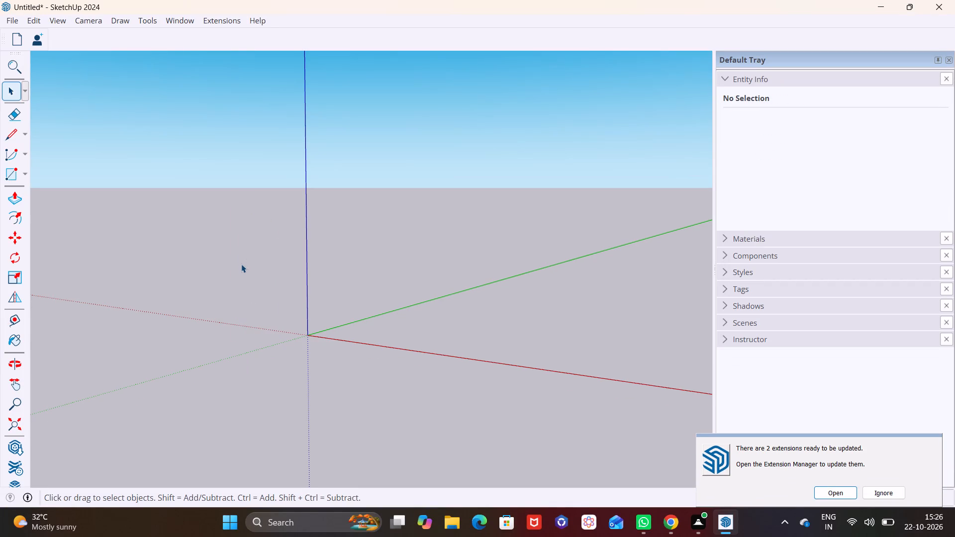
# Switch to the Fuji window to view the SketchUp Elevation page.
pyautogui.click(698, 525)
pyautogui.click(700, 521)
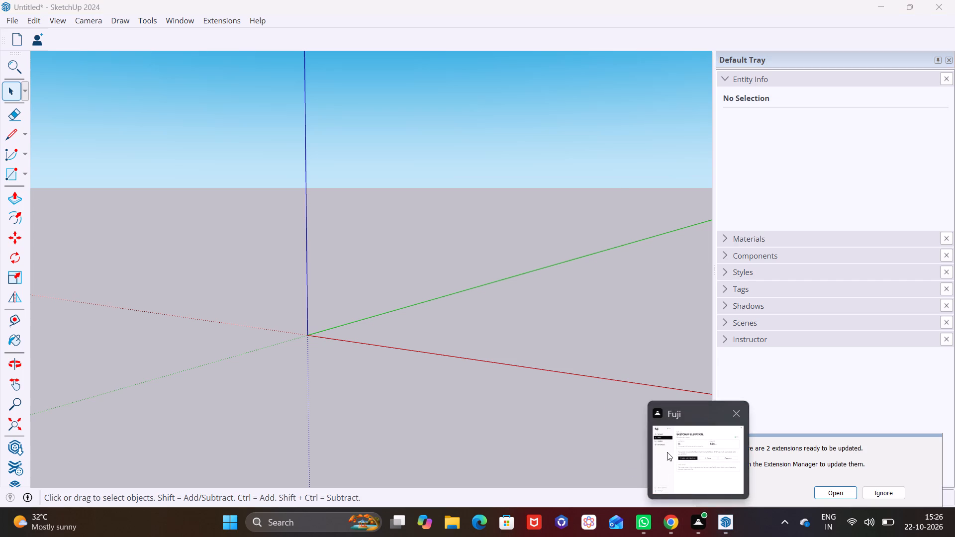
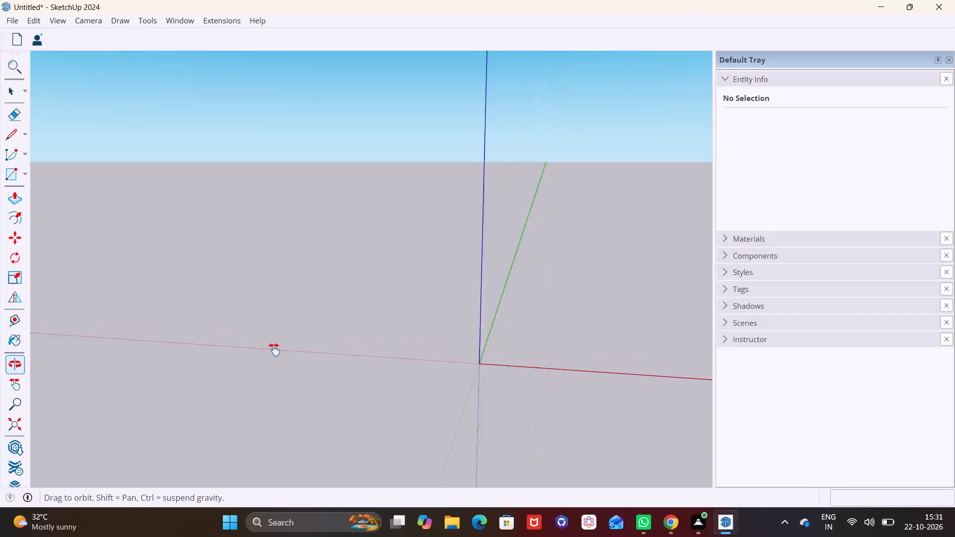
# Frame the empty ground plane around the origin from a raised viewpoint, with the red axis running horizontally.
pyautogui.scroll(-7, 260, 354)
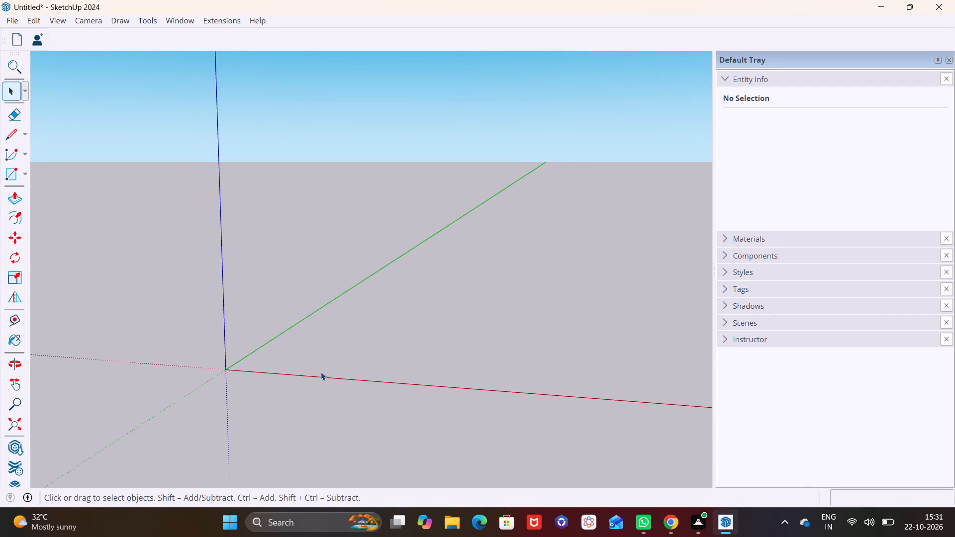
pyautogui.moveTo(403, 394); pyautogui.dragTo(476, 400, button='middle')
pyautogui.keyDown('shift'); pyautogui.moveTo(419, 339); pyautogui.dragTo(360, 384, button='middle'); pyautogui.keyUp('shift')
pyautogui.moveTo(404, 384); pyautogui.dragTo(374, 397, button='middle')
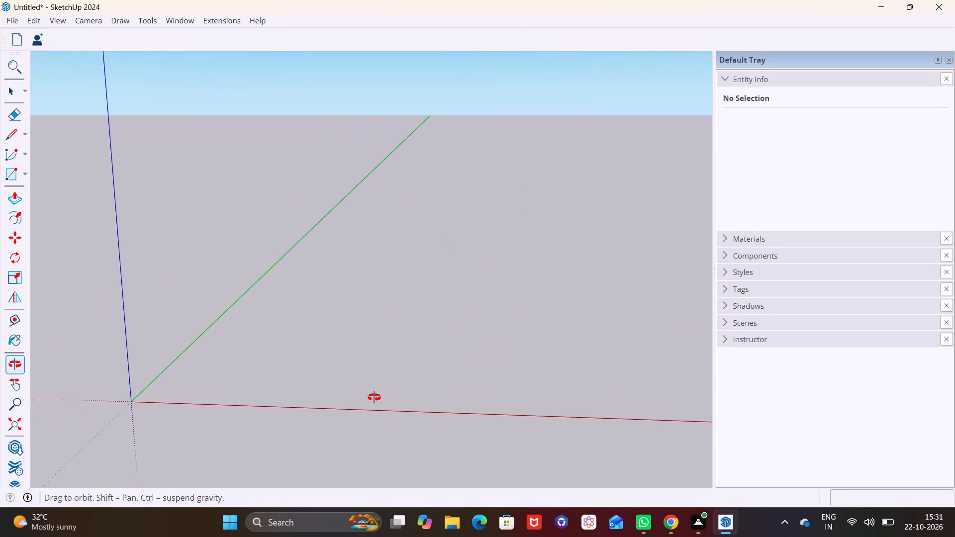
pyautogui.moveTo(374, 397); pyautogui.dragTo(394, 419, button='middle')
pyautogui.keyDown('shift'); pyautogui.moveTo(372, 354); pyautogui.dragTo(298, 393, button='middle'); pyautogui.keyUp('shift')
pyautogui.keyDown('shift'); pyautogui.moveTo(373, 401); pyautogui.dragTo(390, 402, button='middle'); pyautogui.keyUp('shift')
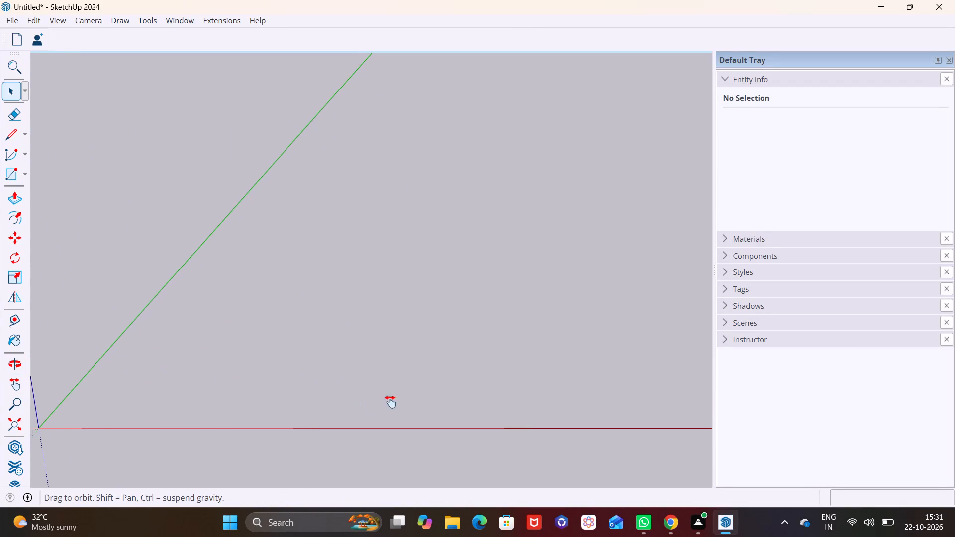
pyautogui.keyDown('shift'); pyautogui.moveTo(390, 402); pyautogui.dragTo(430, 403, button='middle'); pyautogui.keyUp('shift')
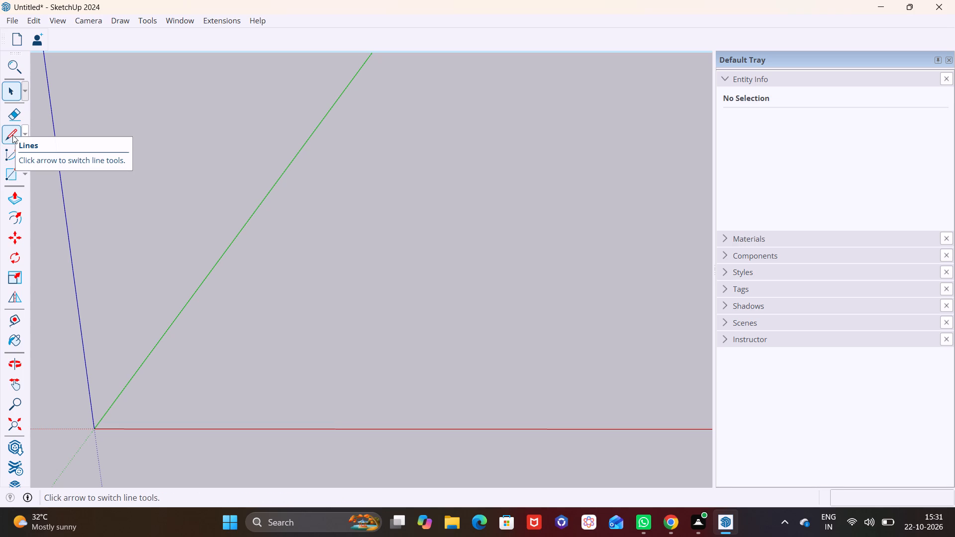
pyautogui.scroll(-1, 160, 191)
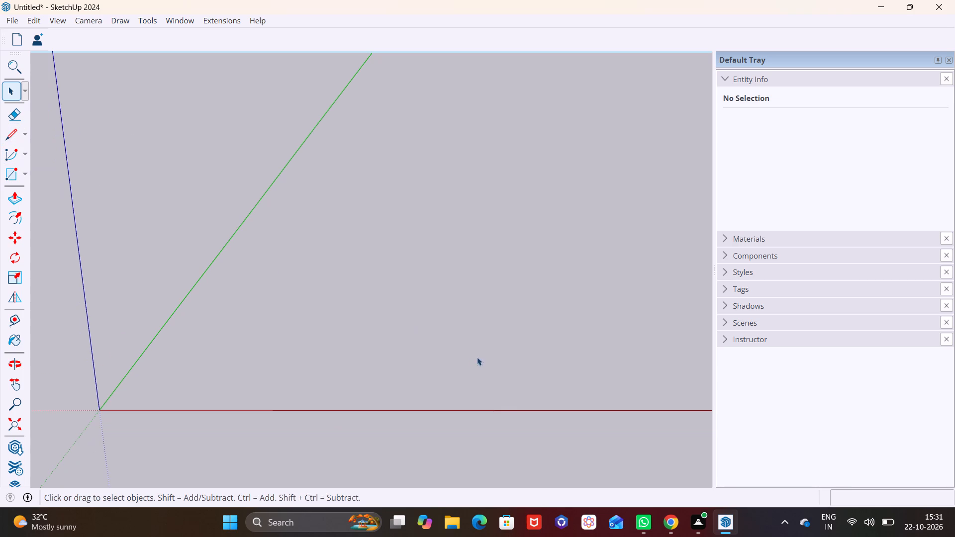
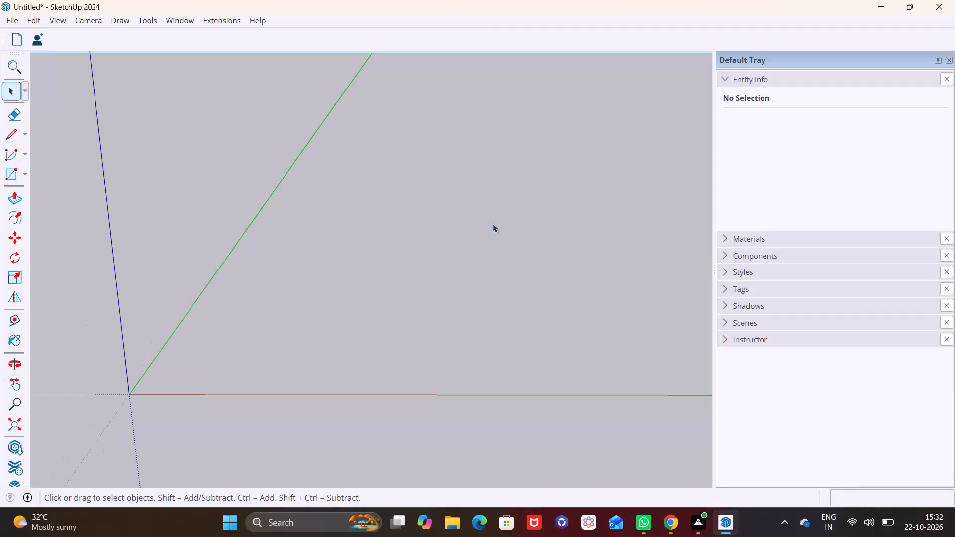
# Draw a 30' by 30' rectangle on the ground plane, away from the origin between the red and green axes.
pyautogui.moveTo(477, 226); pyautogui.dragTo(427, 274, button='middle')
pyautogui.click(28, 173)
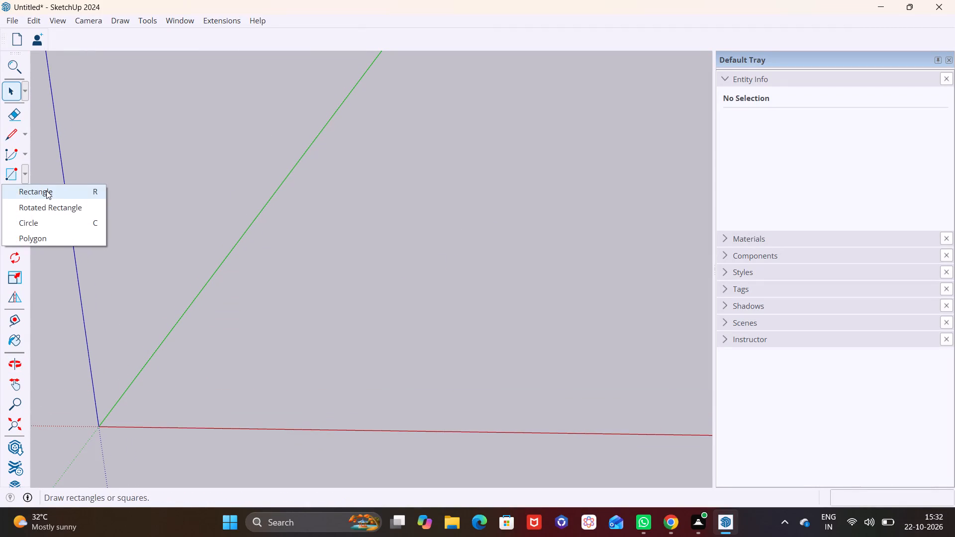
pyautogui.click(46, 190)
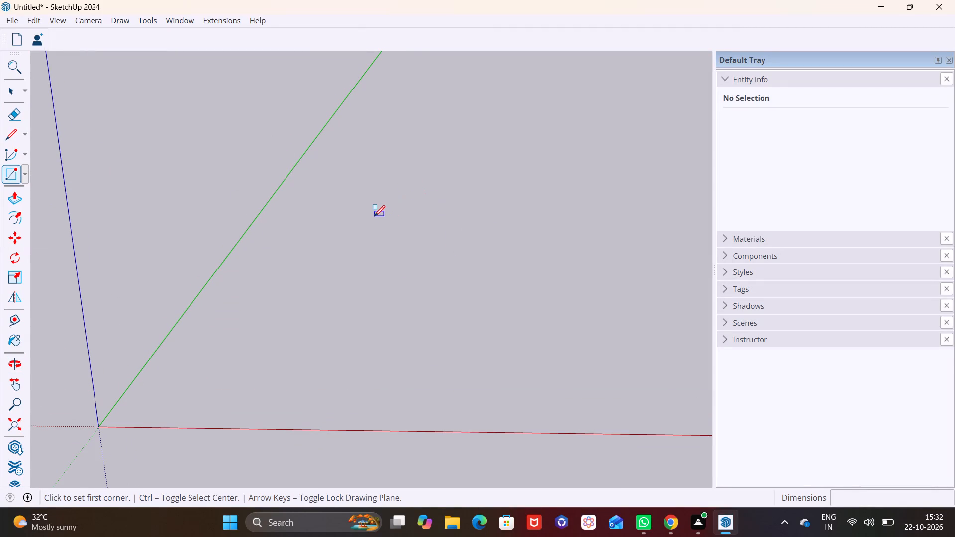
pyautogui.click(374, 216)
pyautogui.write("30',30'")
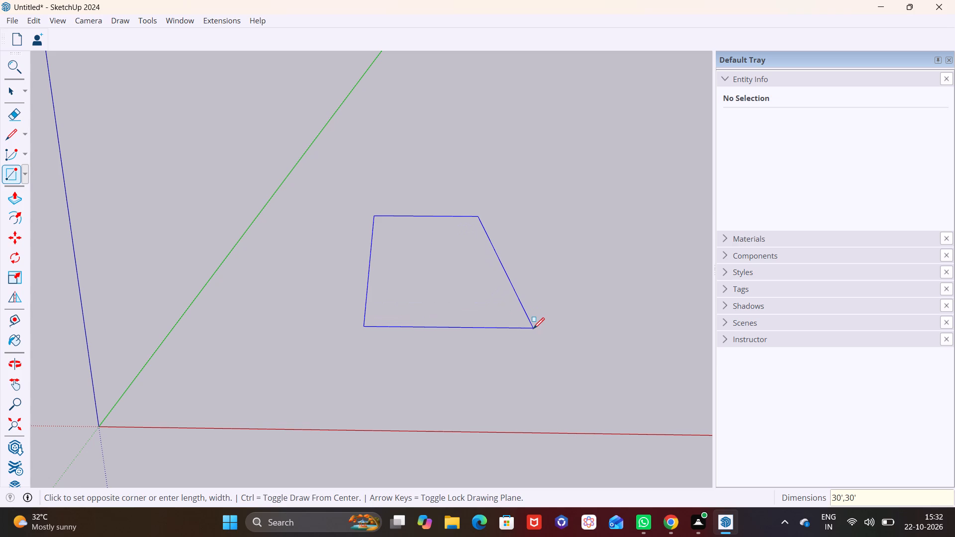
pyautogui.press('Return')
# Offset the square face's outline inward by 9" to form the wall-thickness ring.
pyautogui.moveTo(463, 250); pyautogui.dragTo(377, 391, button='middle')
pyautogui.scroll(4, 391, 290)
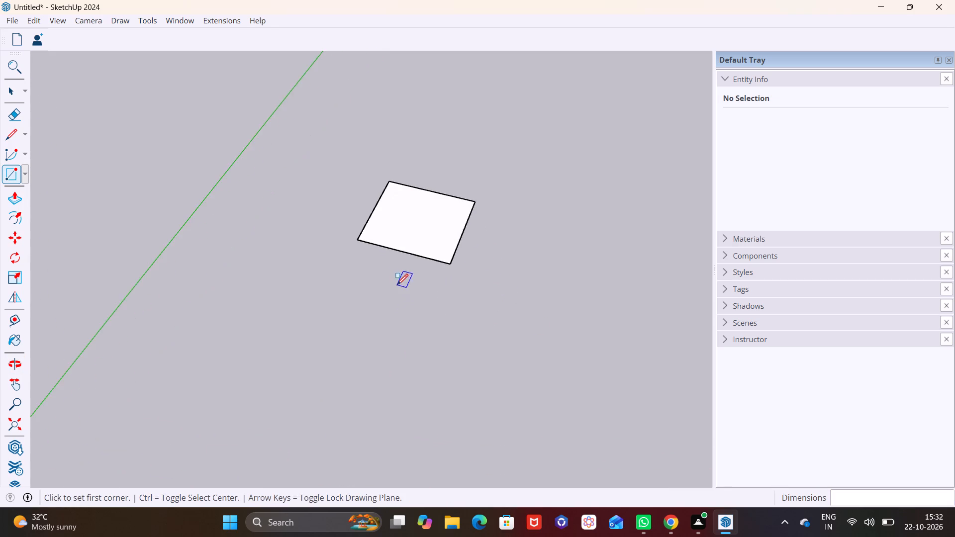
pyautogui.scroll(2, 397, 285)
pyautogui.scroll(-4, 379, 244)
pyautogui.keyDown('shift'); pyautogui.moveTo(414, 279); pyautogui.dragTo(442, 393, button='middle'); pyautogui.keyUp('shift')
pyautogui.scroll(4, 421, 301)
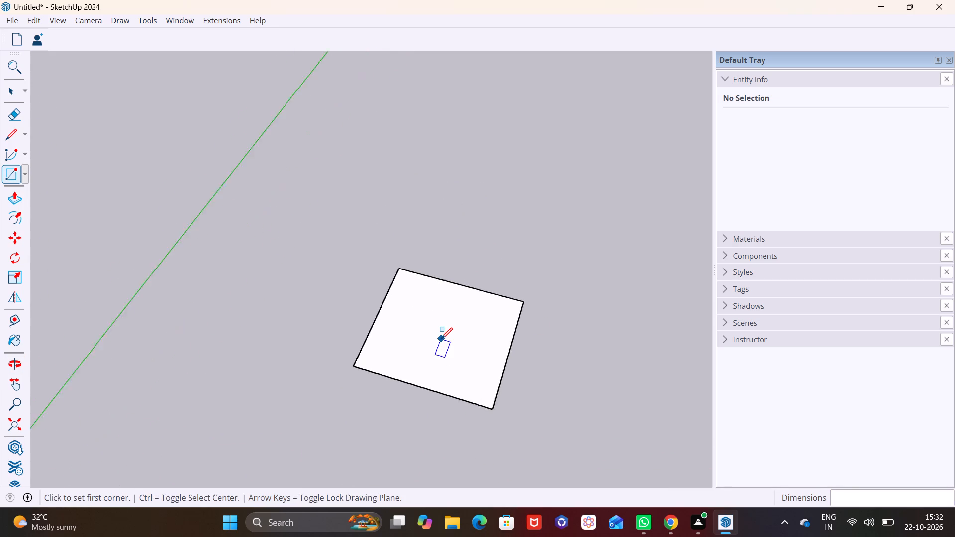
pyautogui.scroll(5, 441, 339)
pyautogui.keyDown('shift'); pyautogui.moveTo(465, 332); pyautogui.dragTo(427, 262, button='middle'); pyautogui.keyUp('shift')
pyautogui.scroll(3, 427, 262)
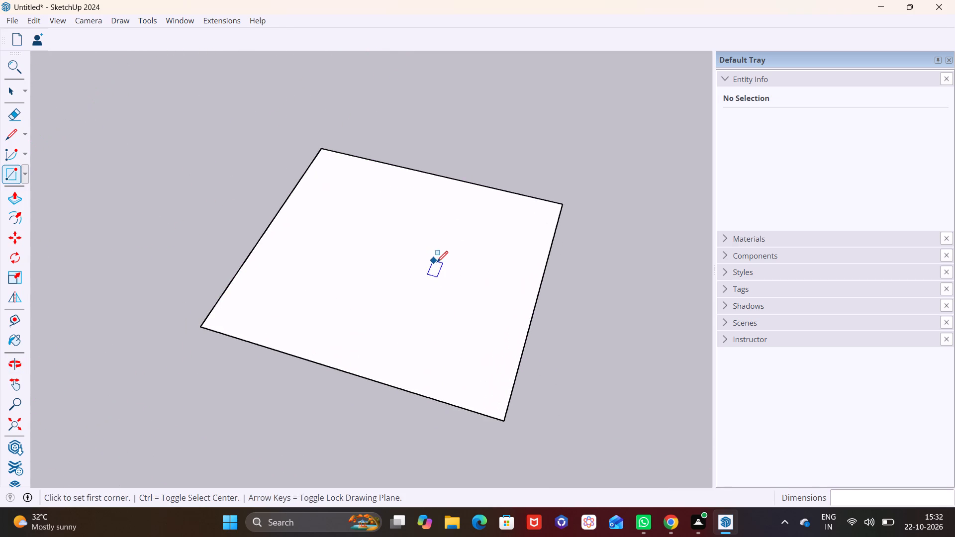
pyautogui.scroll(1, 442, 267)
pyautogui.keyDown('shift'); pyautogui.moveTo(443, 271); pyautogui.dragTo(452, 300, button='middle'); pyautogui.keyUp('shift')
pyautogui.scroll(1, 457, 308)
pyautogui.scroll(-1, 458, 308)
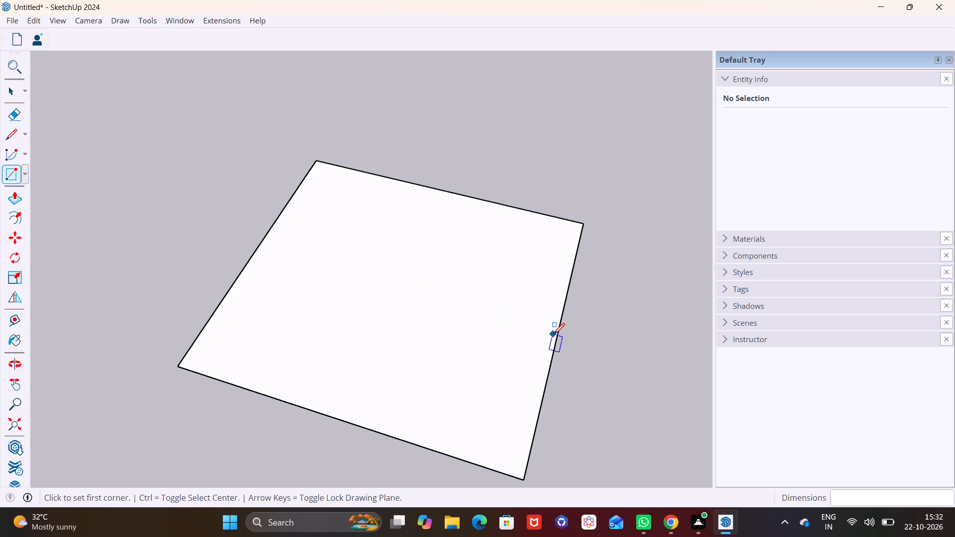
pyautogui.keyDown('shift'); pyautogui.moveTo(510, 294); pyautogui.dragTo(512, 270, button='middle'); pyautogui.keyUp('shift')
pyautogui.scroll(-1, 512, 270)
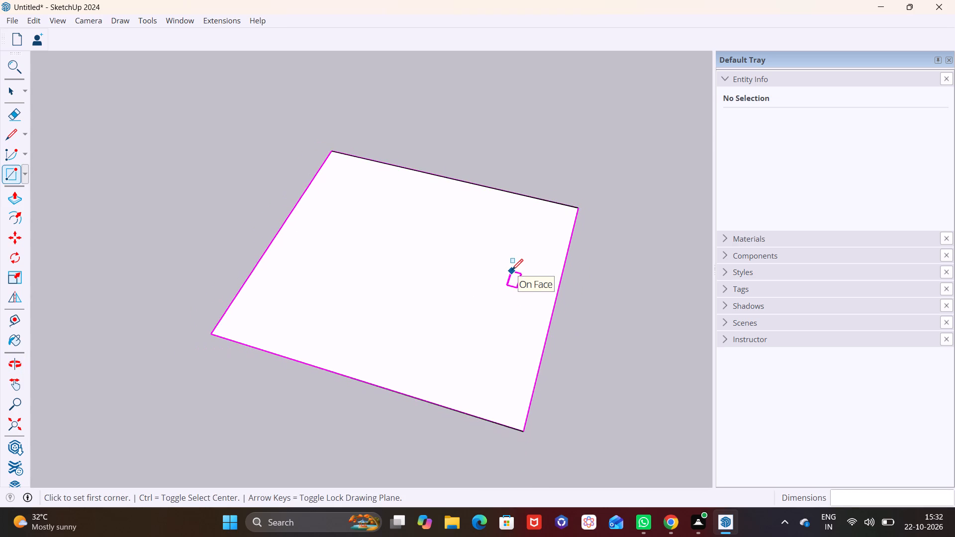
pyautogui.scroll(-1, 512, 270)
pyautogui.scroll(1, 462, 270)
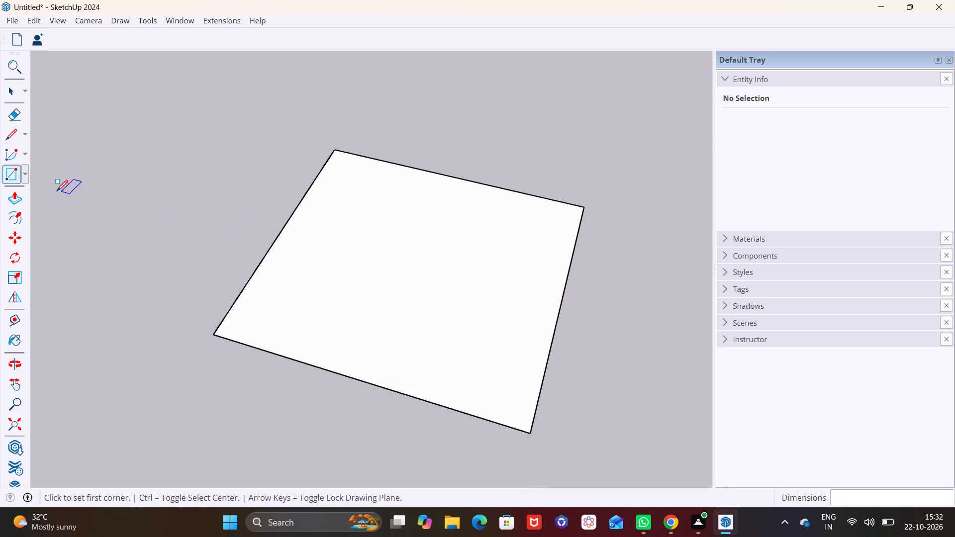
pyautogui.press('space')
pyautogui.click(407, 296)
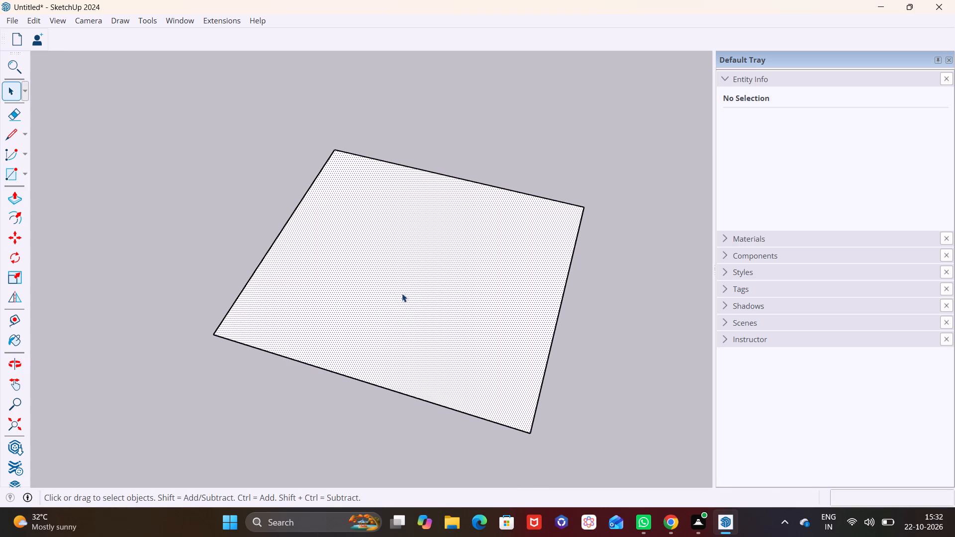
pyautogui.click(8, 220)
pyautogui.click(322, 308)
pyautogui.write('9"')
pyautogui.press('Return')
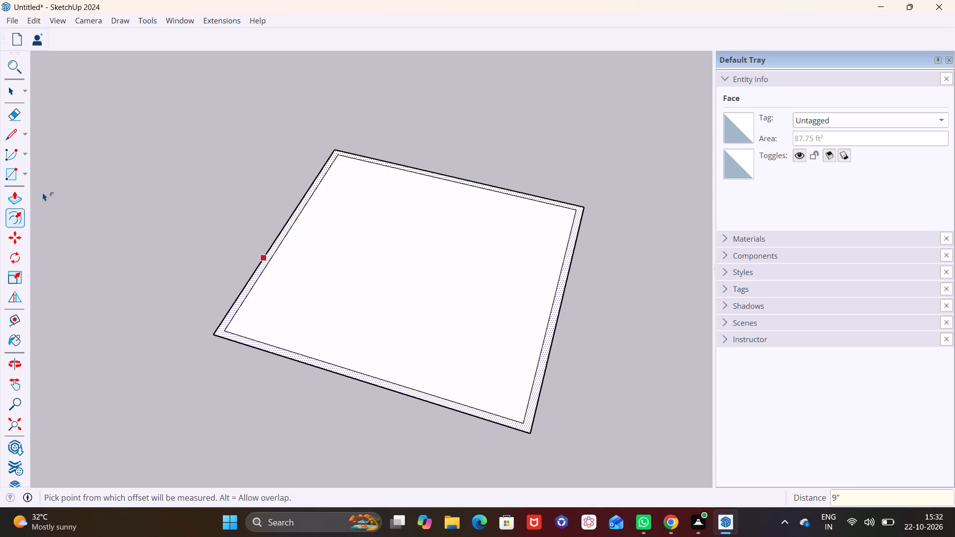
# Push/Pull the 9" wall ring upward by 10' to raise the four walls.
pyautogui.click(17, 191)
pyautogui.click(245, 291)
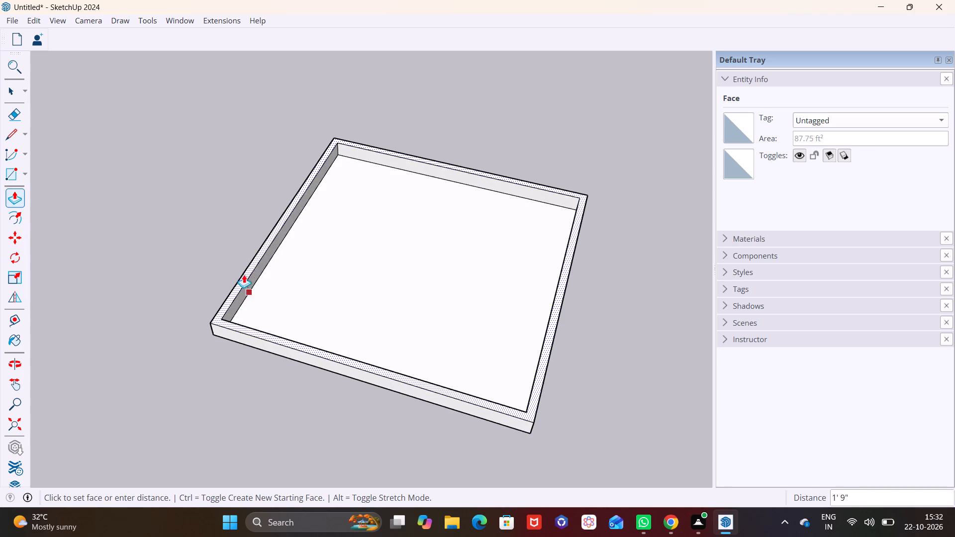
pyautogui.write("0'")
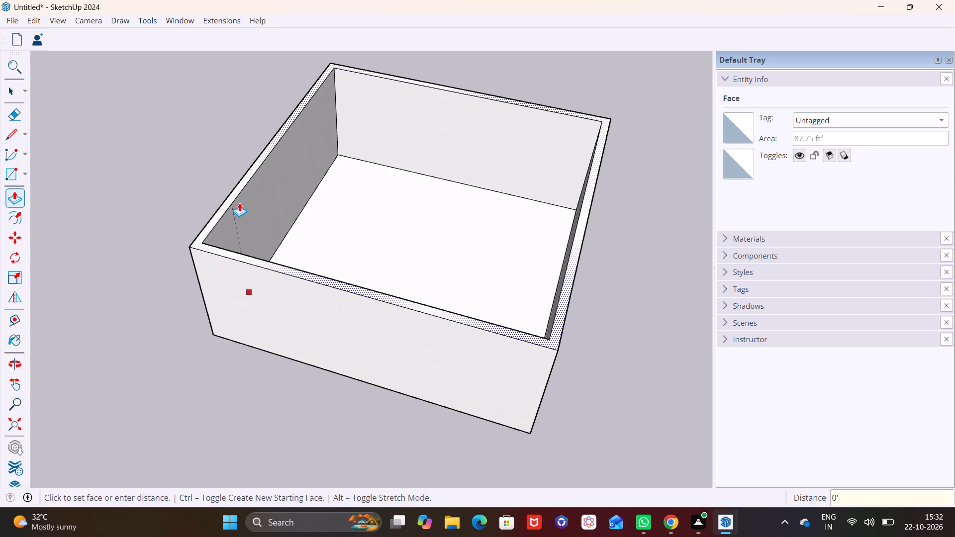
pyautogui.press('BackSpace')
pyautogui.press('BackSpace')
pyautogui.write("10'")
pyautogui.press('Return')
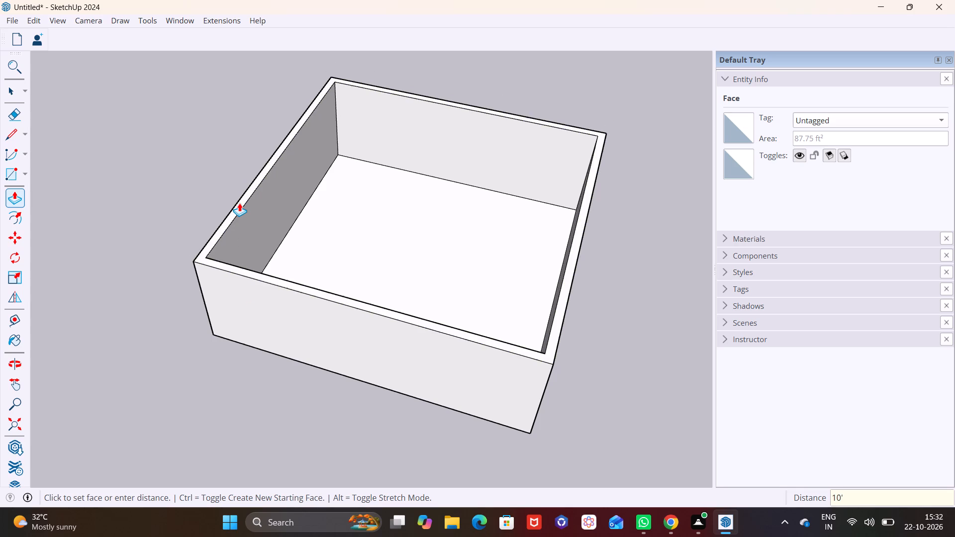
# Draw a vertical Rotated Rectangle along one full bottom edge of the box, extending 1' straight down.
pyautogui.scroll(-4, 242, 208)
pyautogui.moveTo(384, 227); pyautogui.dragTo(450, 286, button='middle')
pyautogui.moveTo(422, 342); pyautogui.dragTo(412, 265, button='middle')
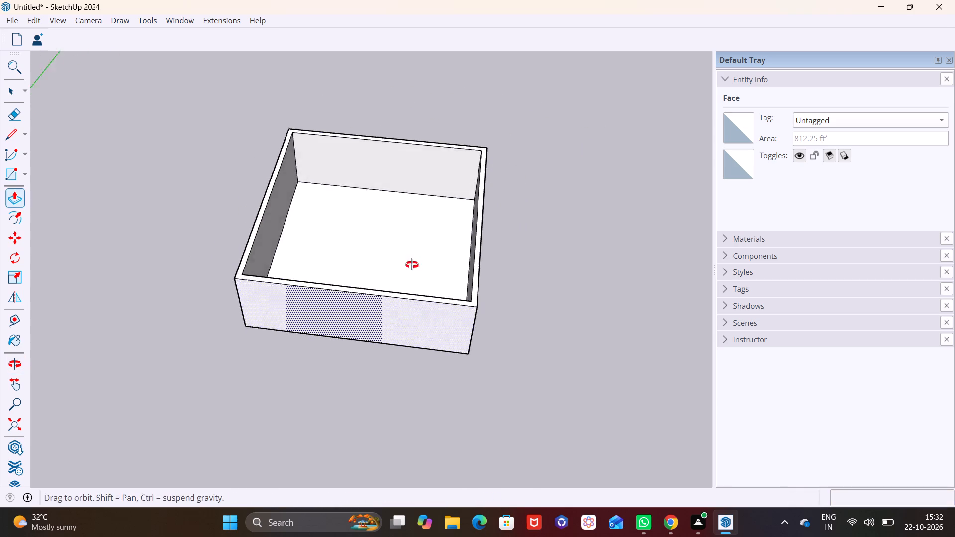
pyautogui.moveTo(412, 265); pyautogui.dragTo(410, 173, button='middle')
pyautogui.moveTo(424, 319); pyautogui.dragTo(429, 206, button='middle')
pyautogui.scroll(1, 423, 241)
pyautogui.moveTo(426, 296); pyautogui.dragTo(424, 199, button='middle')
pyautogui.moveTo(420, 291); pyautogui.dragTo(419, 193, button='middle')
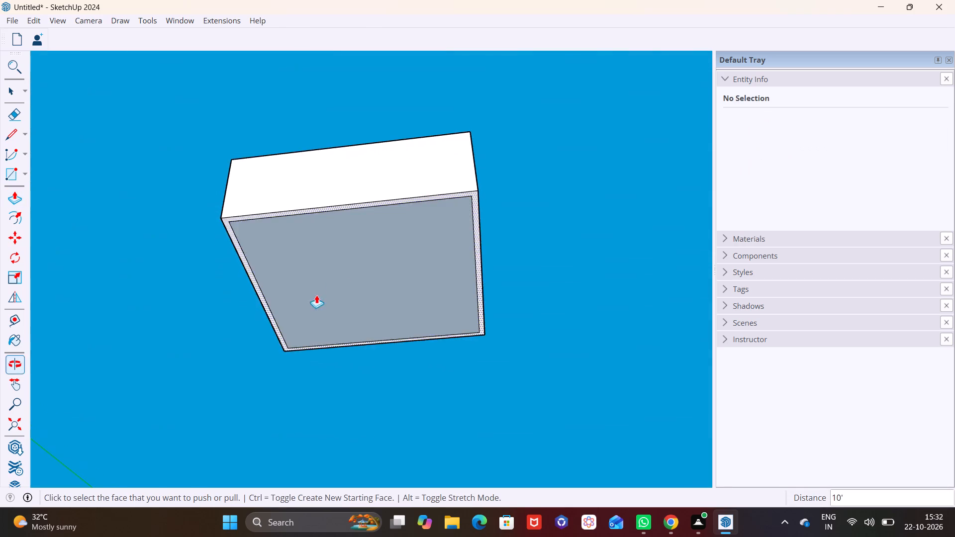
pyautogui.scroll(3, 316, 295)
pyautogui.click(25, 172)
pyautogui.click(40, 207)
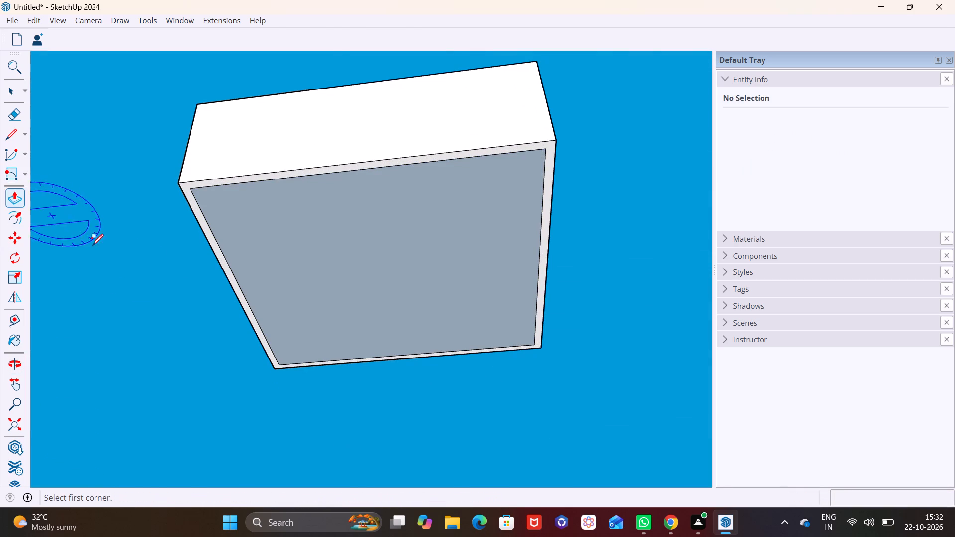
pyautogui.click(274, 367)
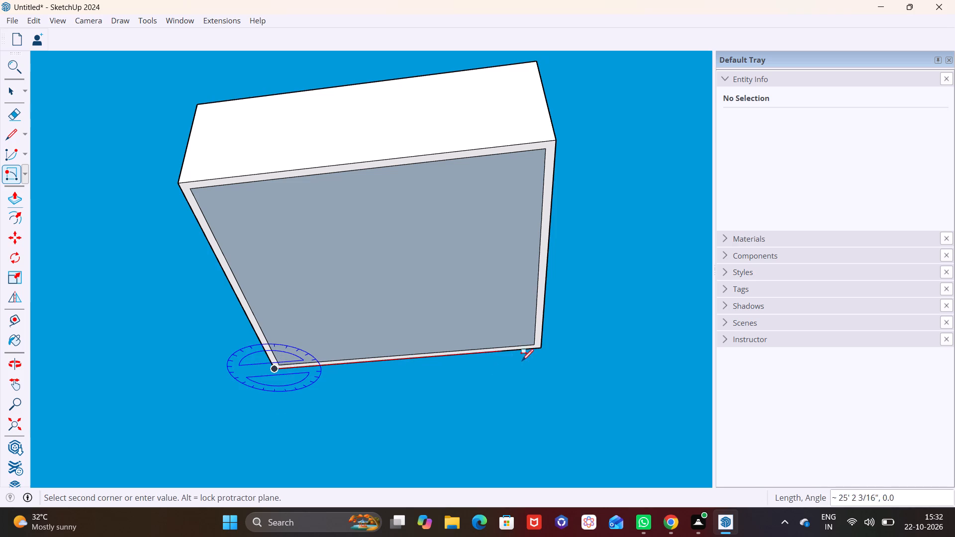
pyautogui.click(540, 350)
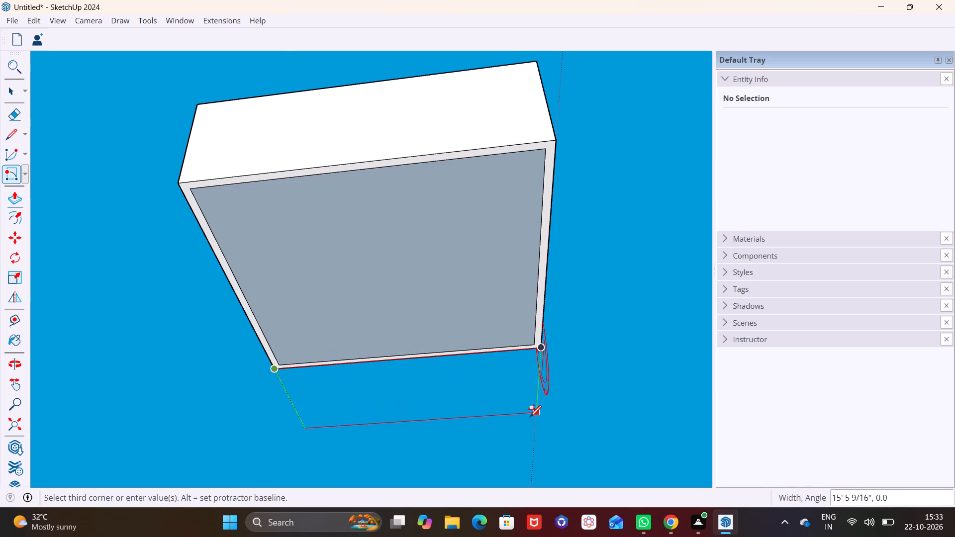
pyautogui.moveTo(528, 361); pyautogui.dragTo(594, 456, button='middle')
pyautogui.moveTo(385, 357); pyautogui.dragTo(430, 432, button='middle')
pyautogui.scroll(1, 429, 437)
pyautogui.scroll(-6, 393, 392)
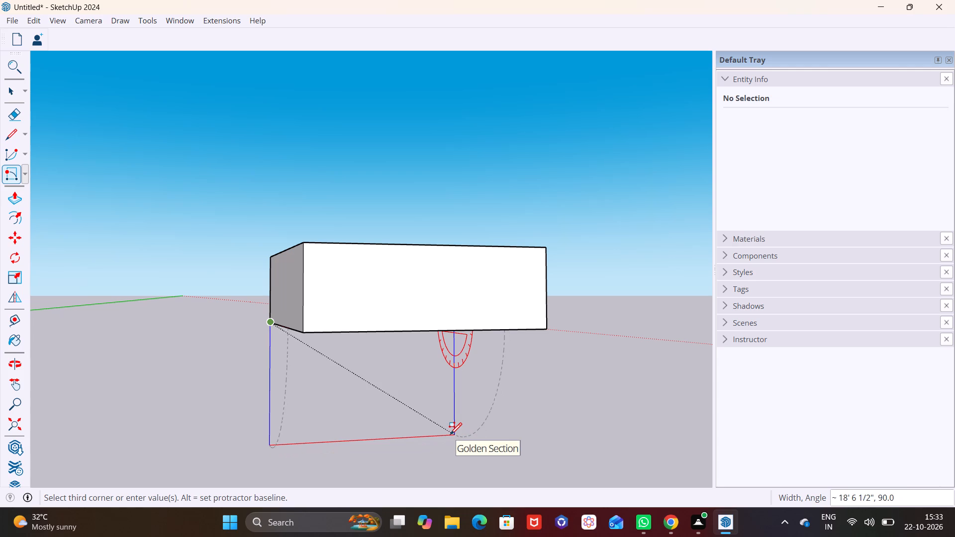
pyautogui.write("1'")
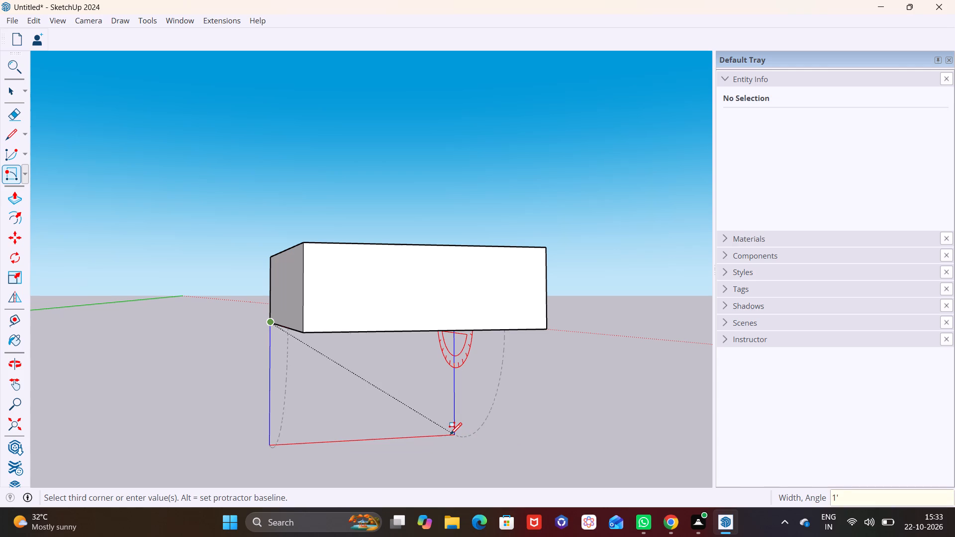
pyautogui.press('Return')
# Make a group from the 1' high strip below the walls, including its face and edges.
pyautogui.scroll(4, 430, 328)
pyautogui.moveTo(438, 372); pyautogui.dragTo(422, 308, button='middle')
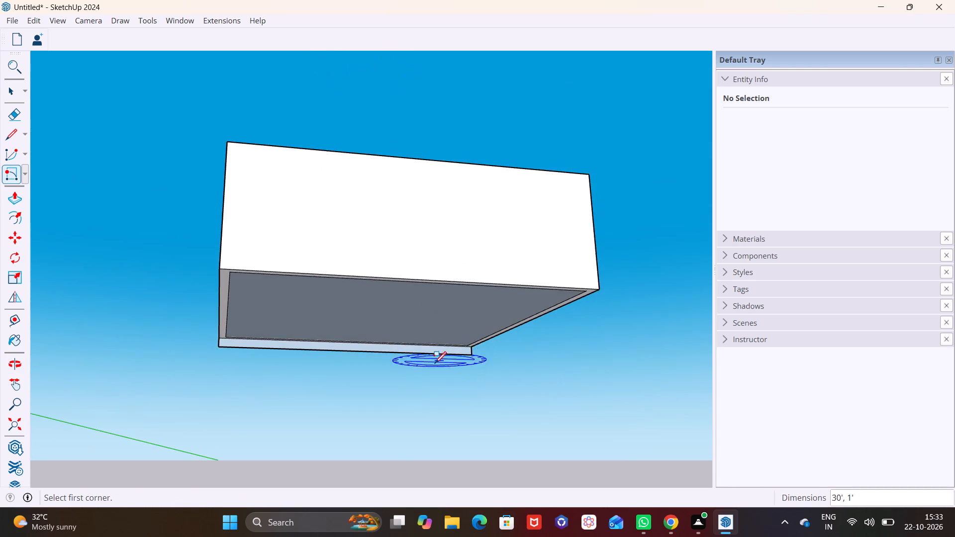
pyautogui.scroll(5, 423, 363)
pyautogui.click(13, 90)
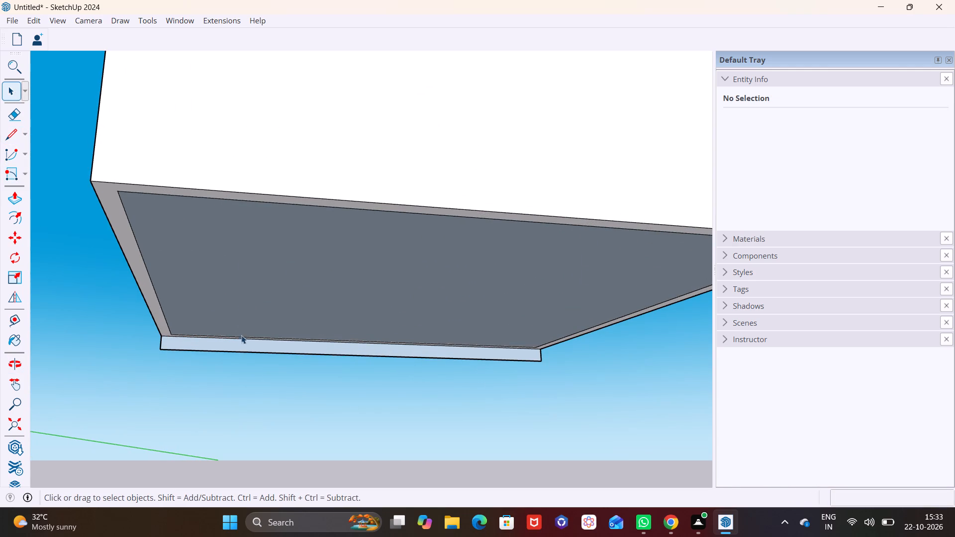
pyautogui.doubleClick(244, 349)
pyautogui.rightClick(244, 349)
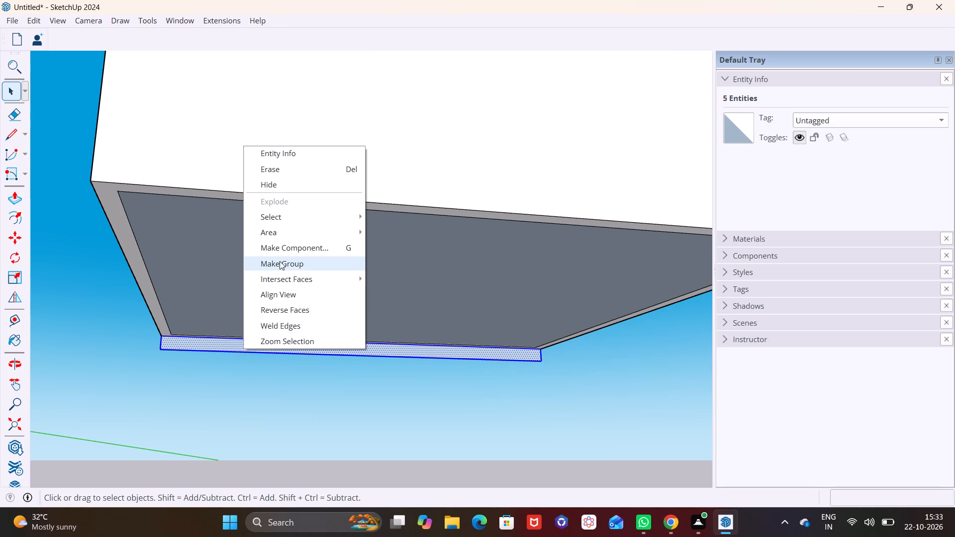
pyautogui.click(280, 261)
# Inside the strip's group, Push/Pull the face 29' 3" across the underside of the box to form a base slab.
pyautogui.tripleClick(233, 348)
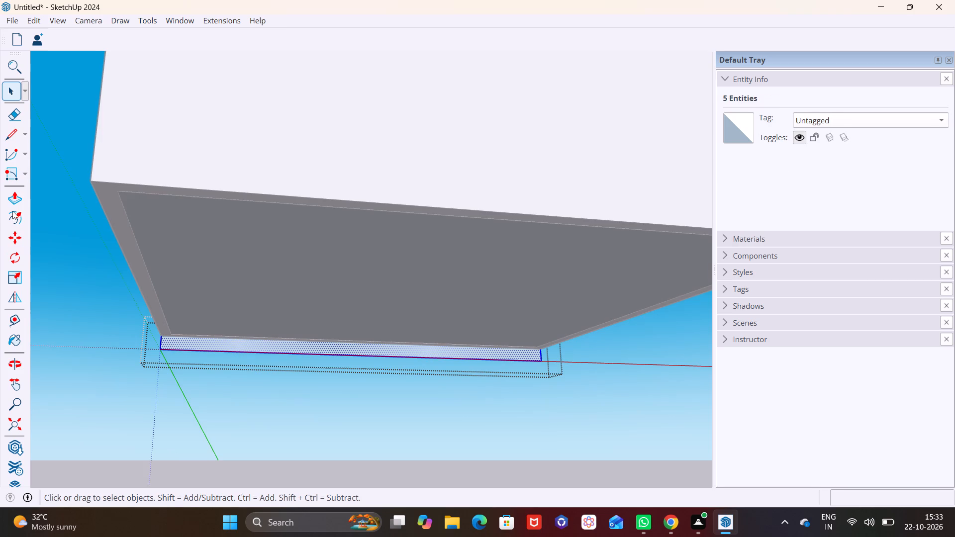
pyautogui.click(15, 198)
pyautogui.click(198, 339)
pyautogui.scroll(-2, 232, 286)
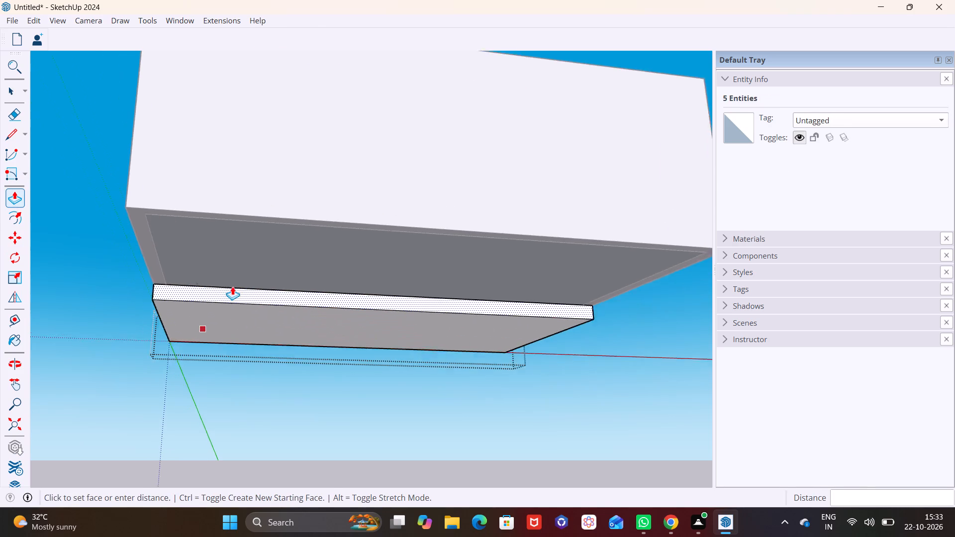
pyautogui.scroll(-2, 232, 286)
pyautogui.moveTo(230, 307); pyautogui.dragTo(236, 358, button='middle')
pyautogui.click(158, 249)
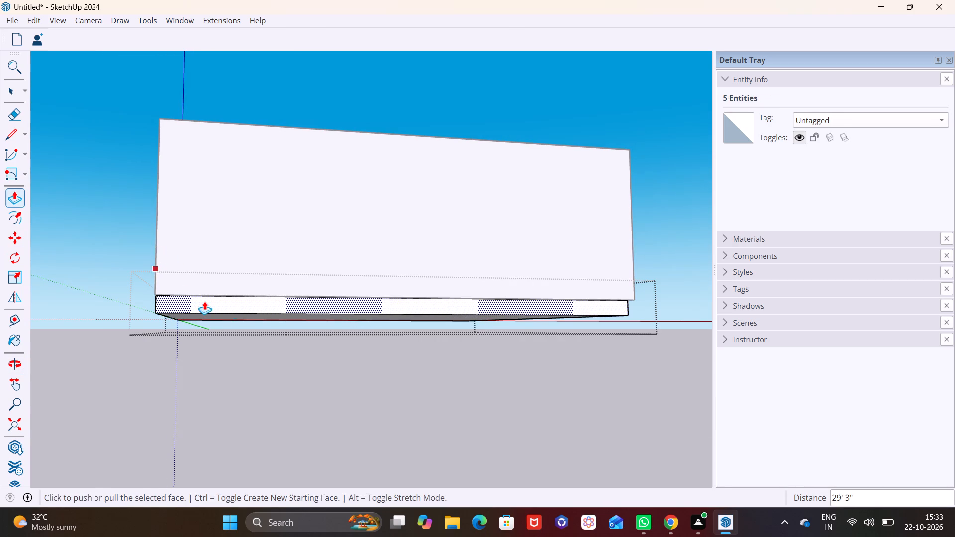
# Extend the base slab's end face another 9" to align with the outer wall face, and exit the group.
pyautogui.moveTo(251, 318); pyautogui.dragTo(410, 294, button='middle')
pyautogui.scroll(3, 410, 284)
pyautogui.moveTo(421, 277); pyautogui.dragTo(368, 257, button='middle')
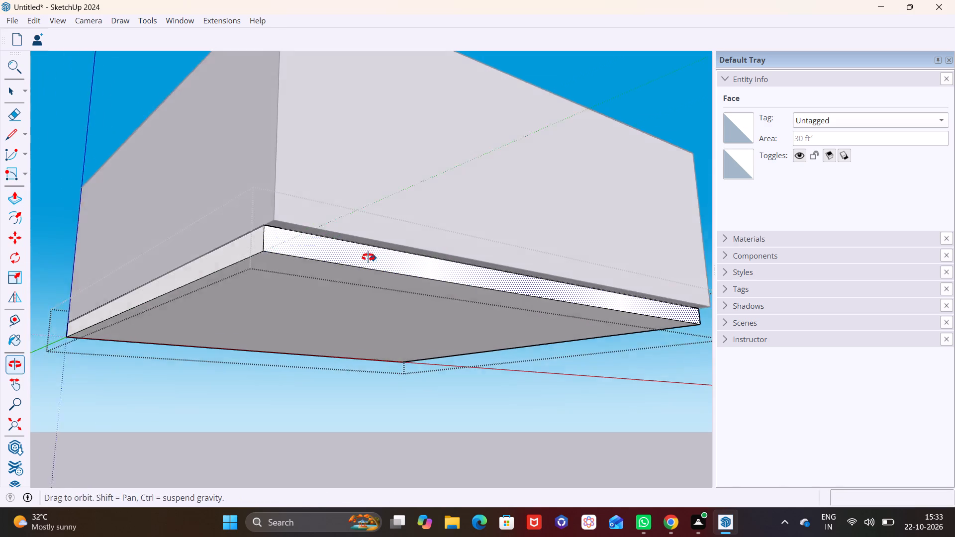
pyautogui.moveTo(368, 257); pyautogui.dragTo(363, 254, button='middle')
pyautogui.click(363, 254)
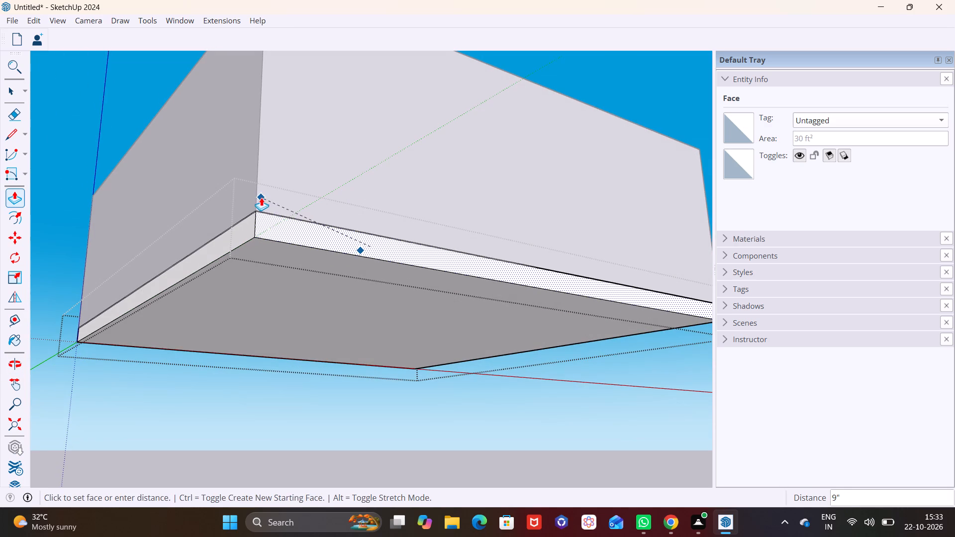
pyautogui.click(261, 197)
pyautogui.moveTo(315, 223); pyautogui.dragTo(337, 358, button='middle')
pyautogui.scroll(-9, 337, 326)
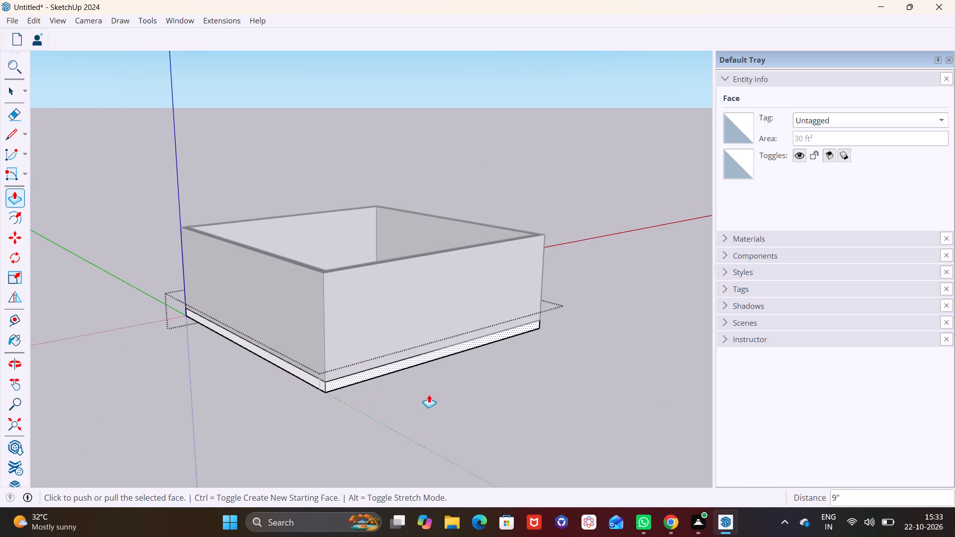
pyautogui.scroll(-2, 429, 394)
pyautogui.click(13, 92)
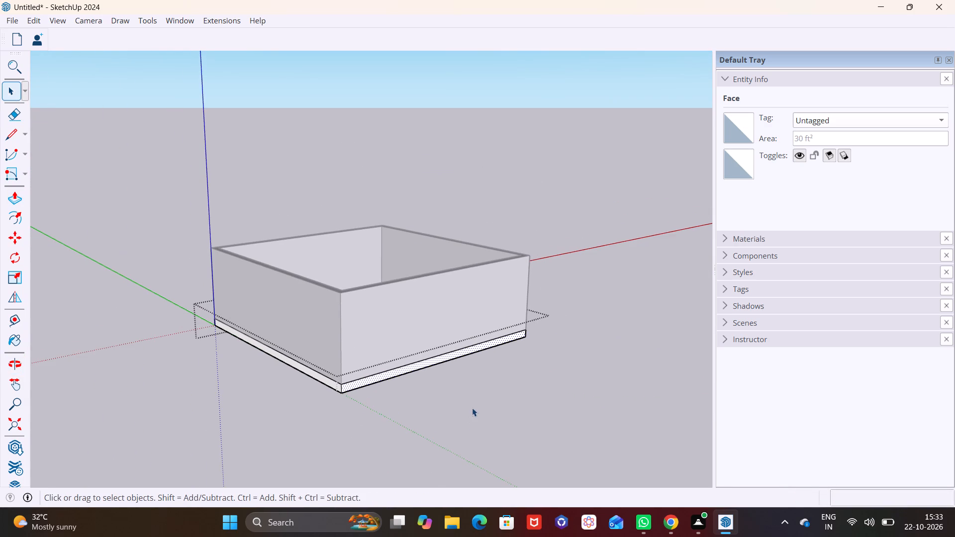
pyautogui.click(472, 408)
# Copy the entire storey with its base slab 11' straight up, stacking the second storey on top of the first.
pyautogui.moveTo(464, 372); pyautogui.dragTo(330, 523, button='middle')
pyautogui.scroll(-1, 333, 523)
pyautogui.scroll(-5, 283, 295)
pyautogui.moveTo(365, 330); pyautogui.dragTo(354, 364, button='middle')
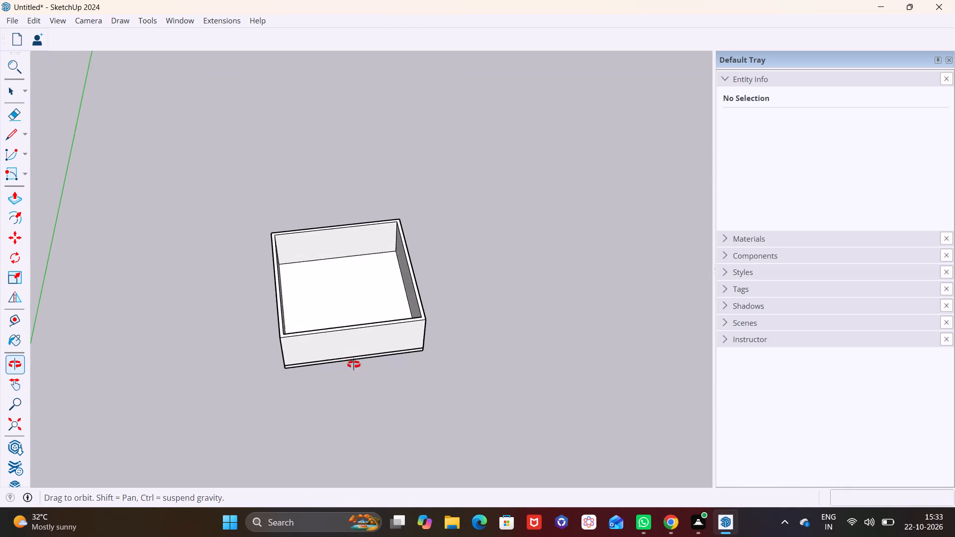
pyautogui.moveTo(354, 364); pyautogui.dragTo(352, 381, button='middle')
pyautogui.scroll(3, 312, 271)
pyautogui.scroll(-2, 312, 282)
pyautogui.moveTo(323, 328); pyautogui.dragTo(293, 342, button='middle')
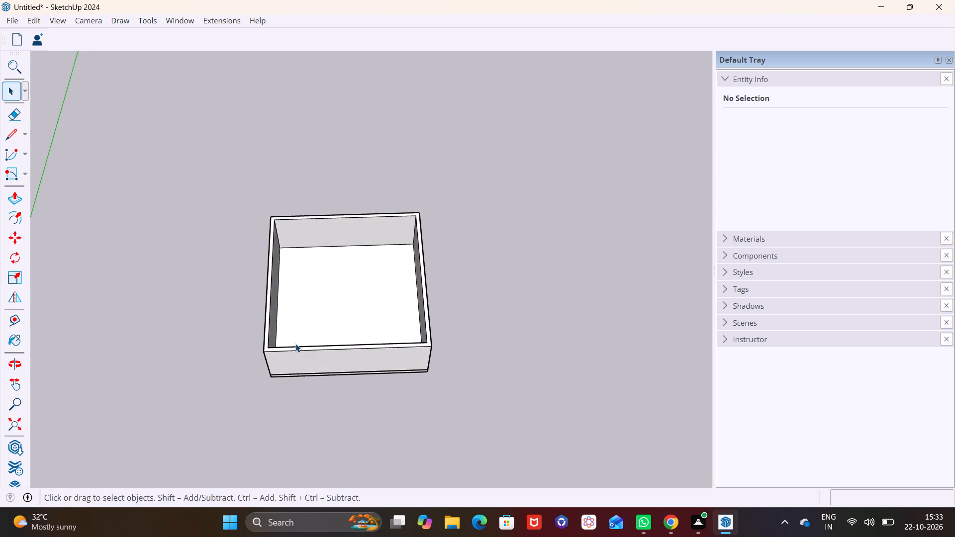
pyautogui.scroll(-1, 295, 344)
pyautogui.moveTo(223, 191); pyautogui.dragTo(462, 383)
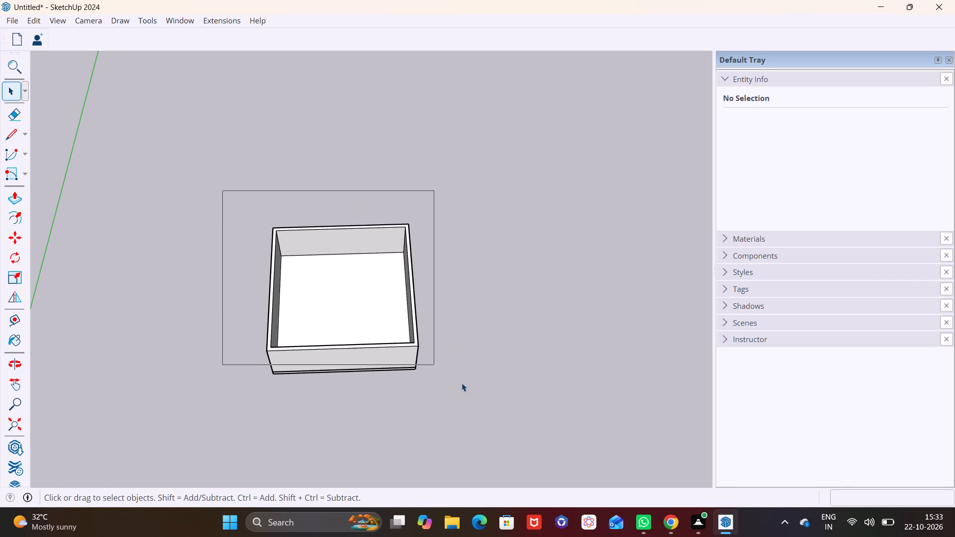
pyautogui.moveTo(462, 383); pyautogui.dragTo(478, 396)
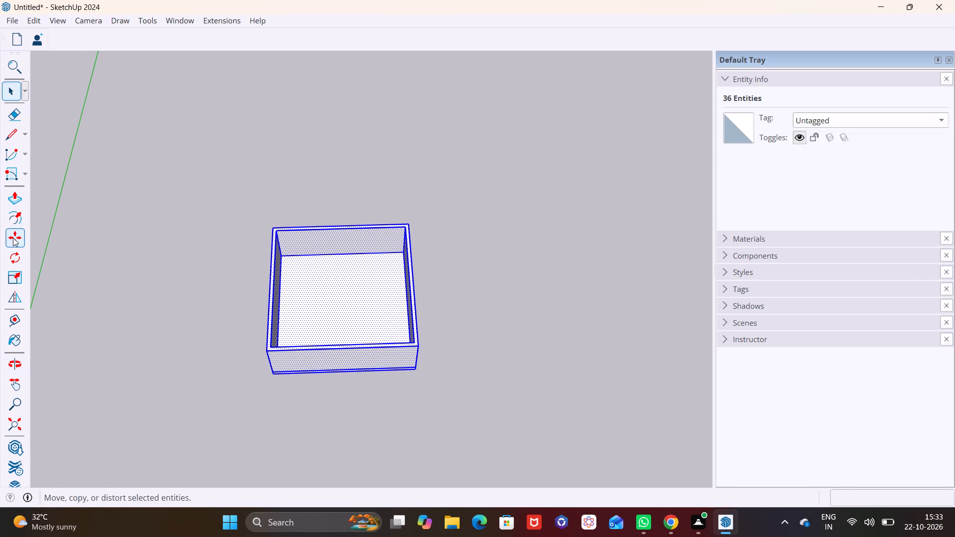
pyautogui.click(13, 238)
pyautogui.moveTo(340, 370); pyautogui.dragTo(303, 280, button='middle')
pyautogui.scroll(4, 374, 363)
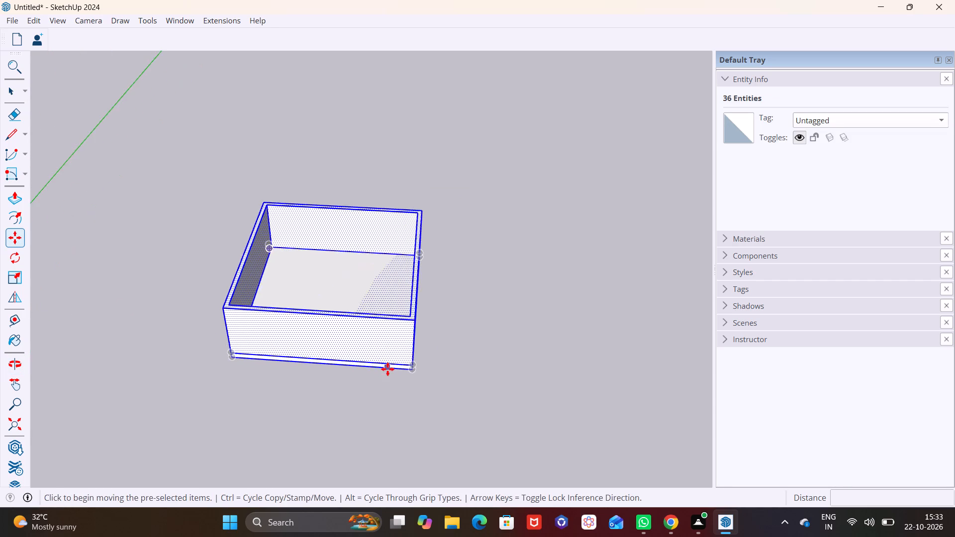
pyautogui.scroll(2, 387, 369)
pyautogui.click(425, 371)
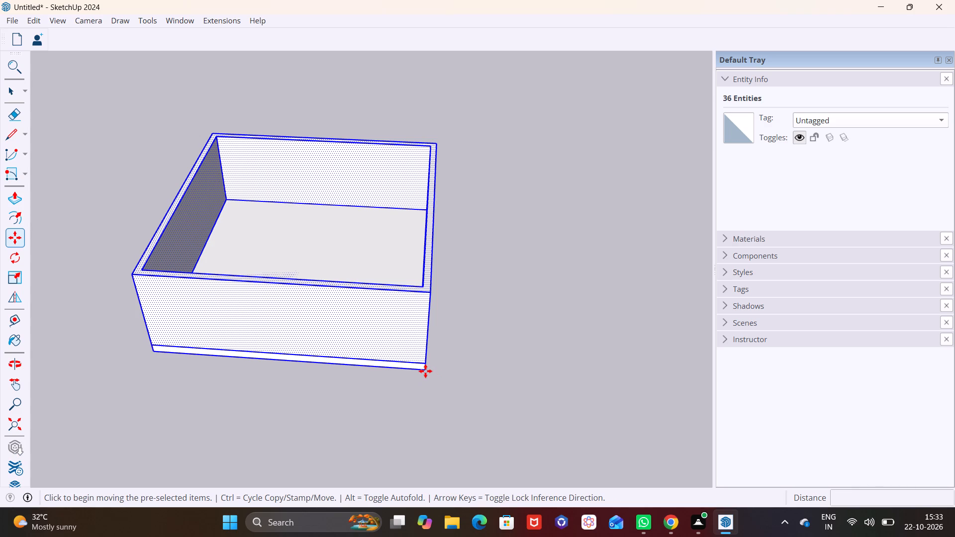
pyautogui.click(425, 371)
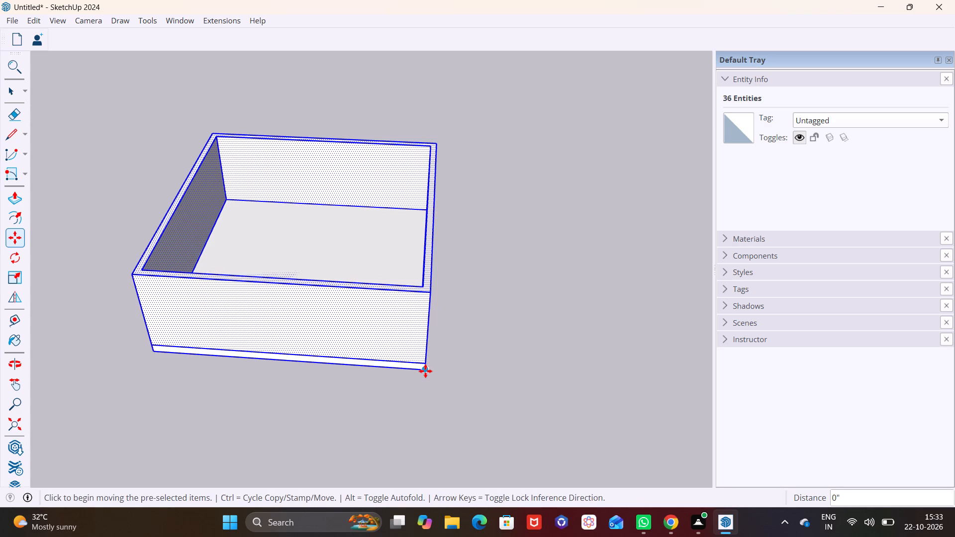
pyautogui.click(425, 370)
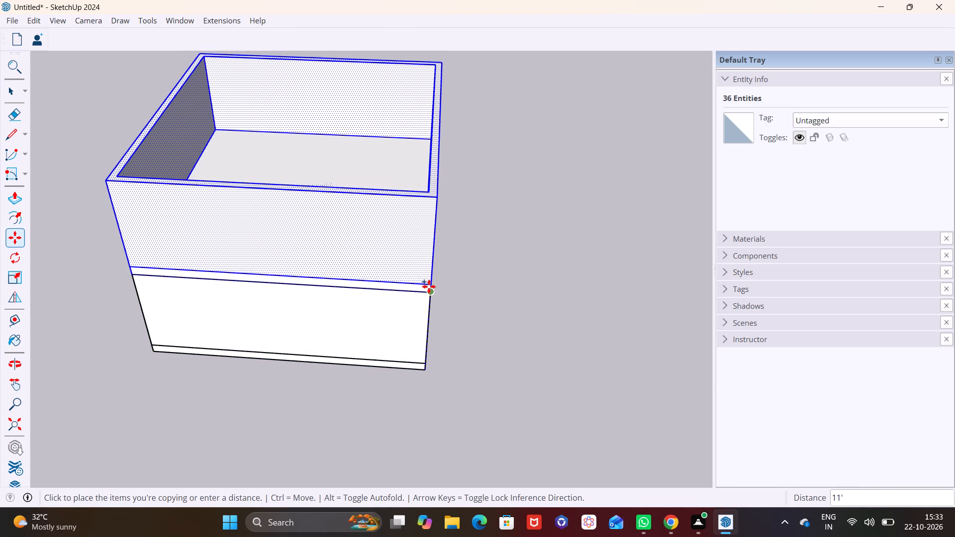
pyautogui.click(430, 288)
pyautogui.scroll(-8, 374, 291)
pyautogui.moveTo(371, 257); pyautogui.dragTo(420, 364, button='middle')
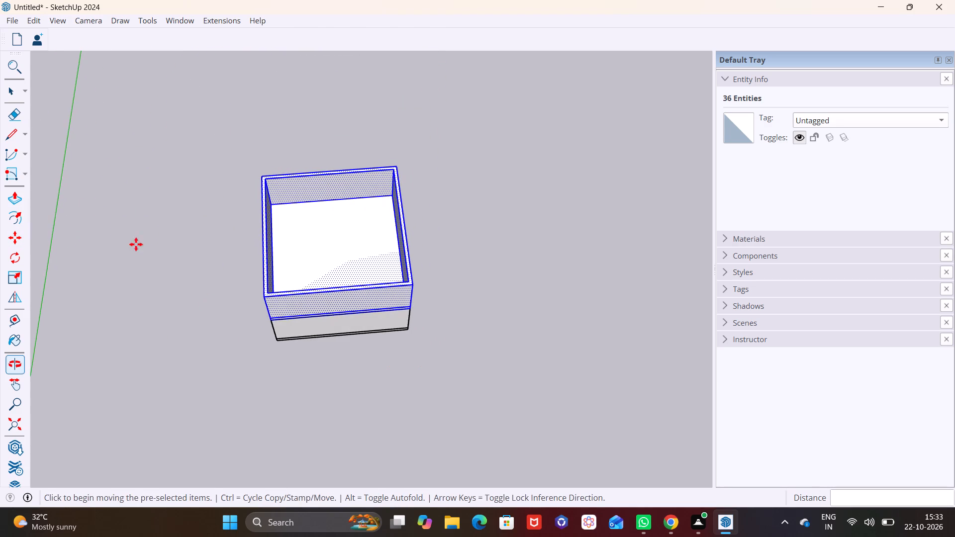
pyautogui.click(13, 94)
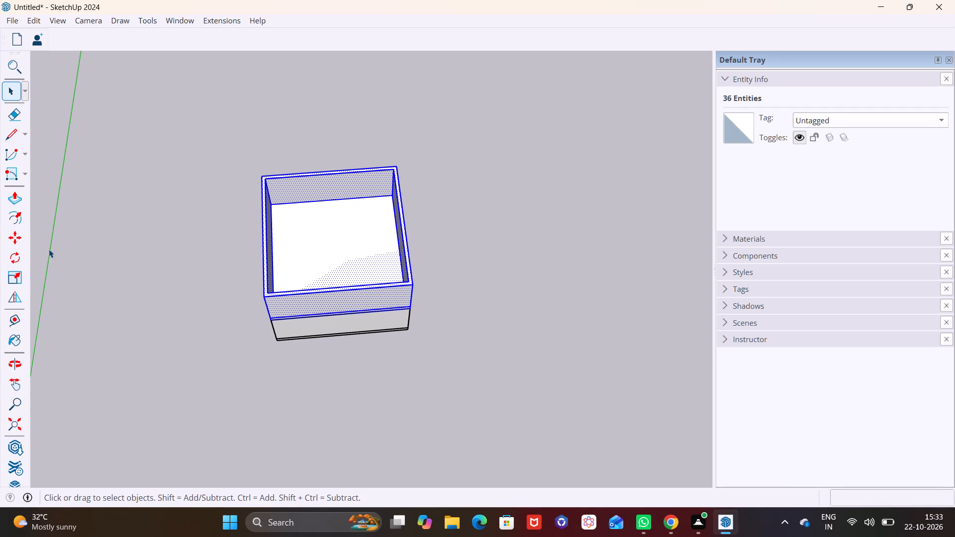
pyautogui.click(69, 261)
# Draw a vertical Rotated Rectangle along one full 30' top outer edge of the upper storey, rising 1'.
pyautogui.click(25, 177)
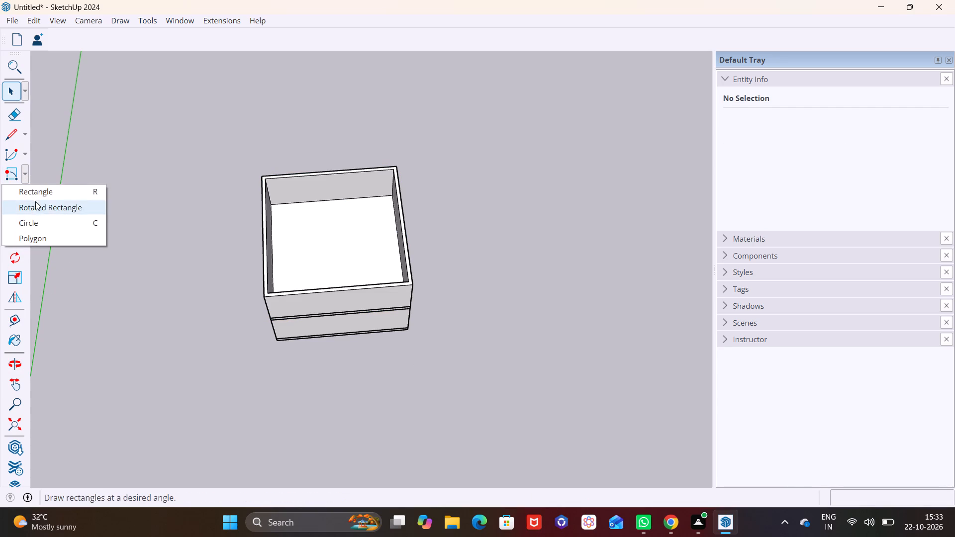
pyautogui.click(36, 206)
pyautogui.click(264, 175)
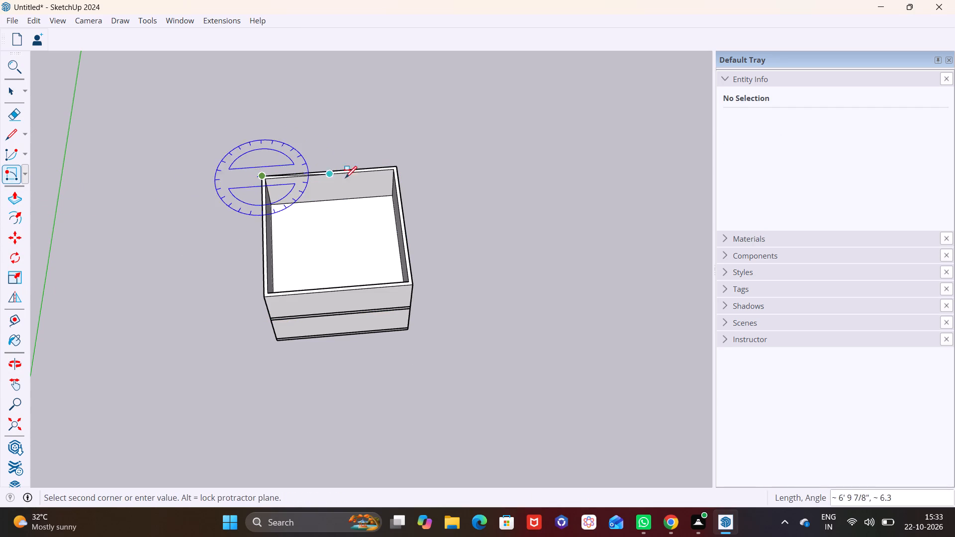
pyautogui.click(395, 164)
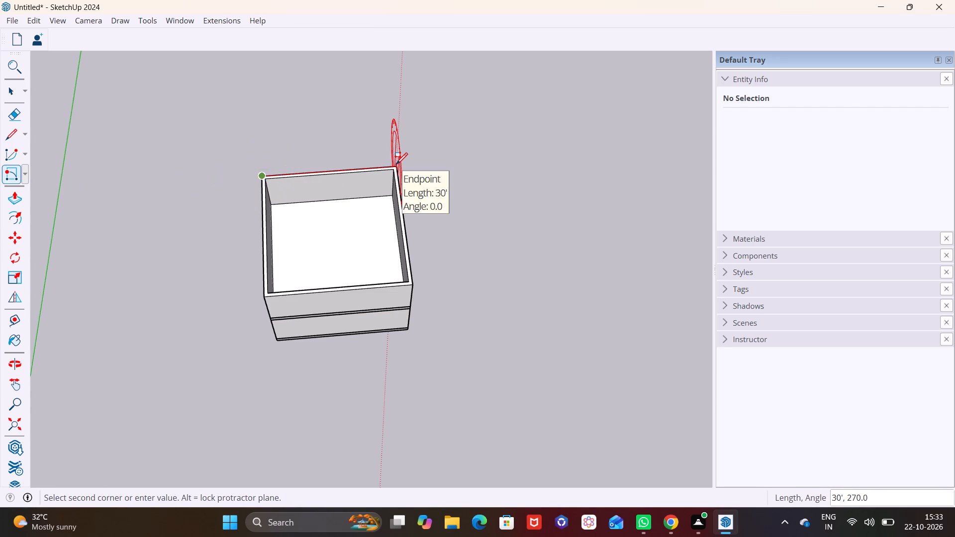
pyautogui.moveTo(387, 138); pyautogui.dragTo(409, 213, button='middle')
pyautogui.scroll(-2, 410, 214)
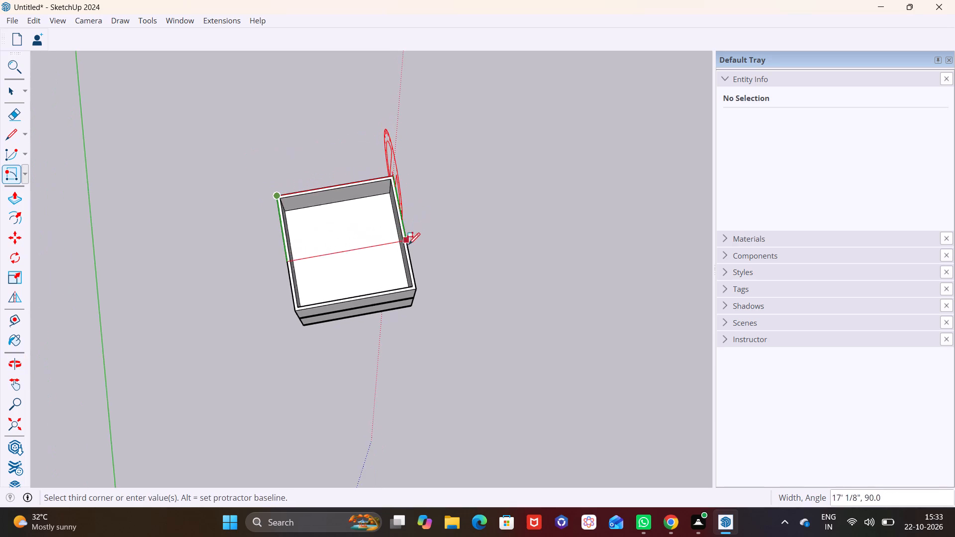
pyautogui.moveTo(406, 247); pyautogui.dragTo(420, 91, button='middle')
pyautogui.moveTo(410, 162); pyautogui.dragTo(431, 90, button='middle')
pyautogui.scroll(-1, 431, 90)
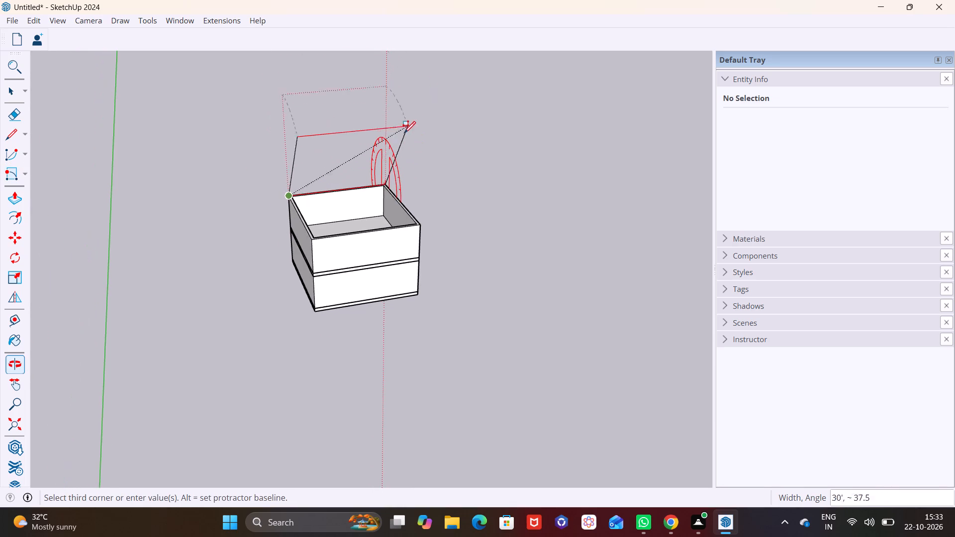
pyautogui.write("1'")
pyautogui.press('Return')
pyautogui.scroll(7, 357, 193)
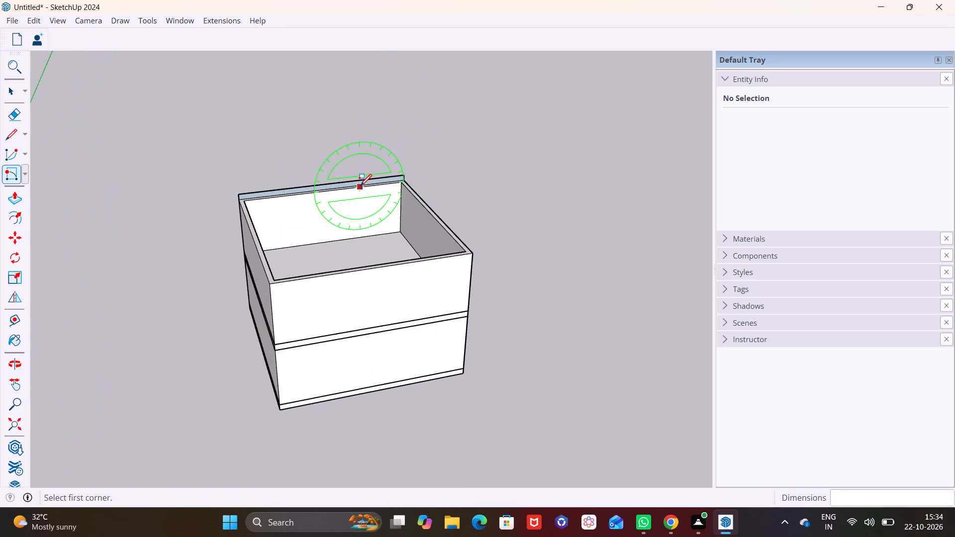
# Make a group from the 1' high strip on top of the upper walls, including its face and edges.
pyautogui.click(21, 89)
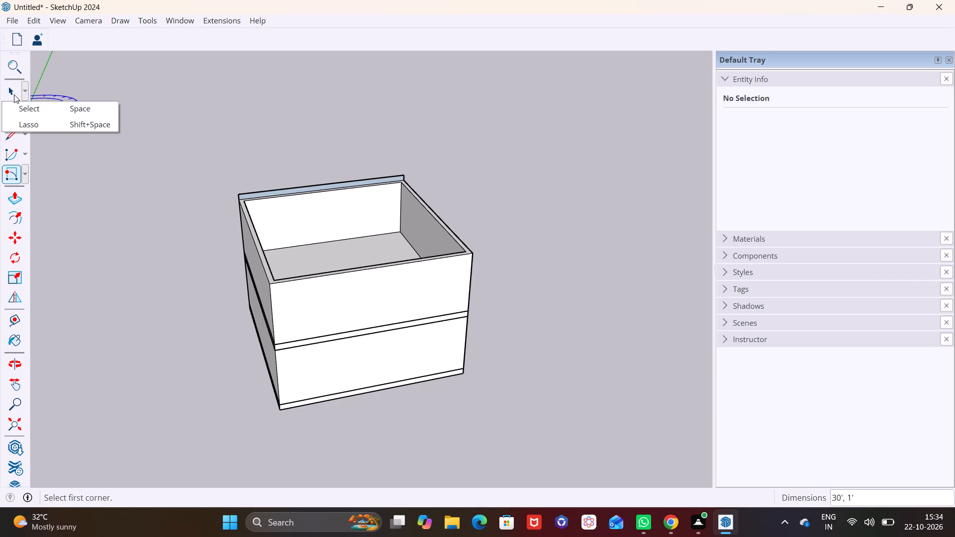
pyautogui.click(14, 94)
pyautogui.scroll(7, 318, 231)
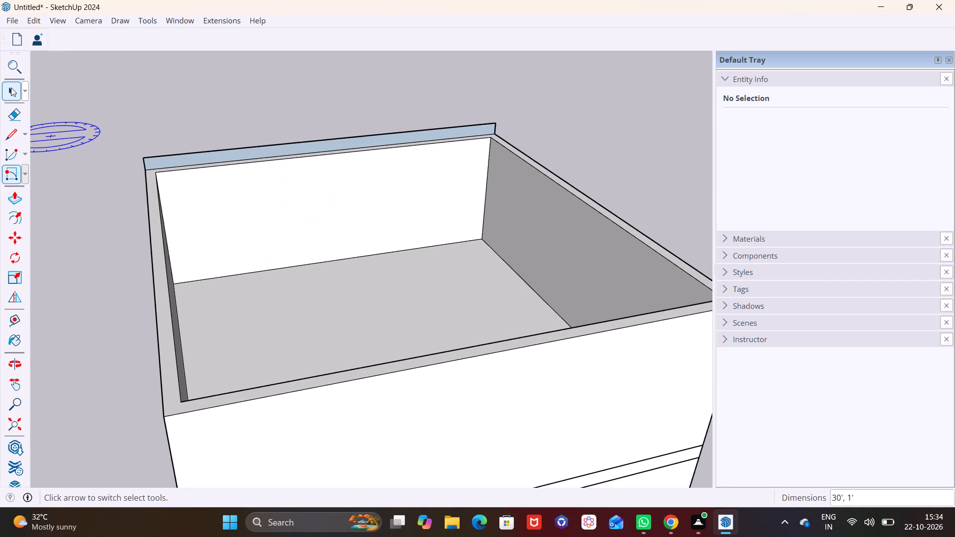
pyautogui.click(11, 88)
pyautogui.doubleClick(249, 152)
pyautogui.rightClick(249, 152)
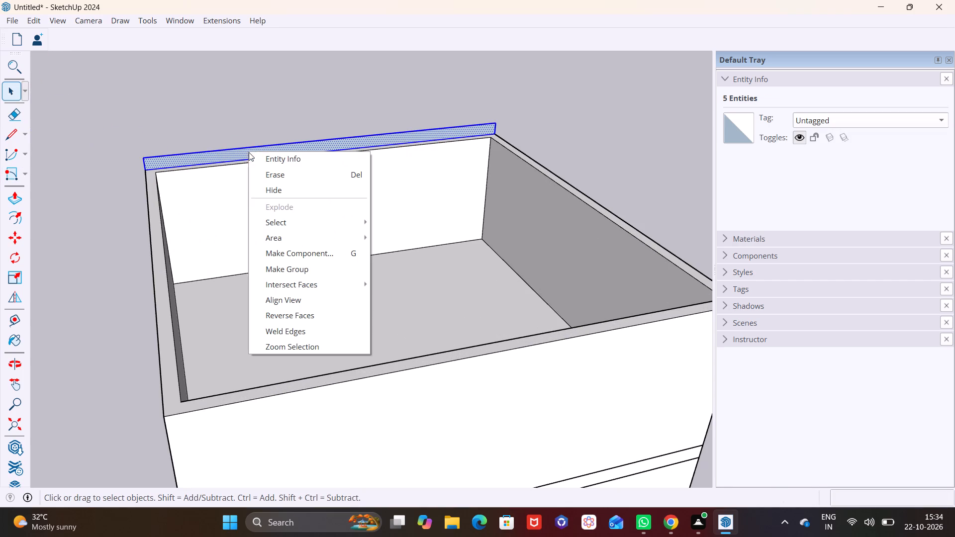
pyautogui.click(290, 271)
# Inside the strip's group, Push/Pull the face 30' across the open storey to form the roof slab, and exit the group.
pyautogui.tripleClick(256, 152)
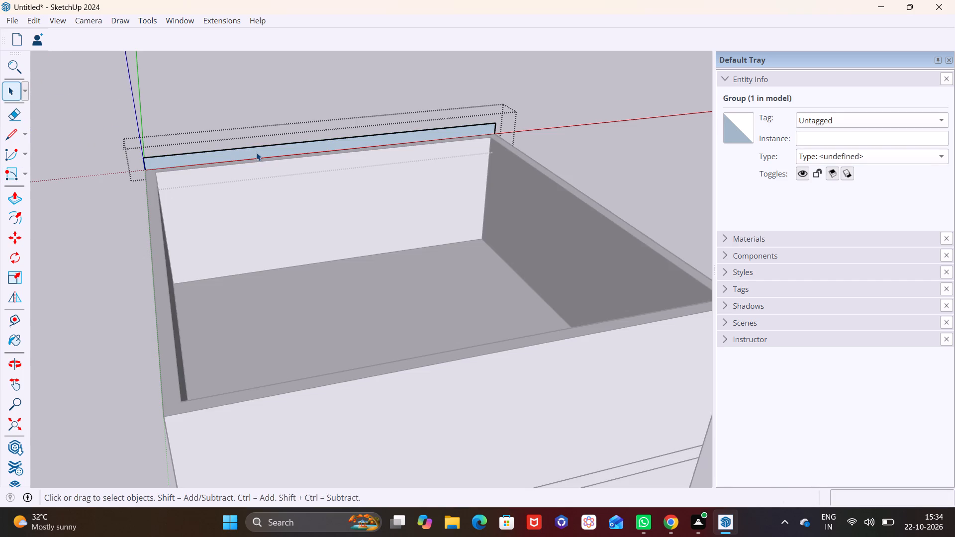
pyautogui.click(18, 200)
pyautogui.click(267, 144)
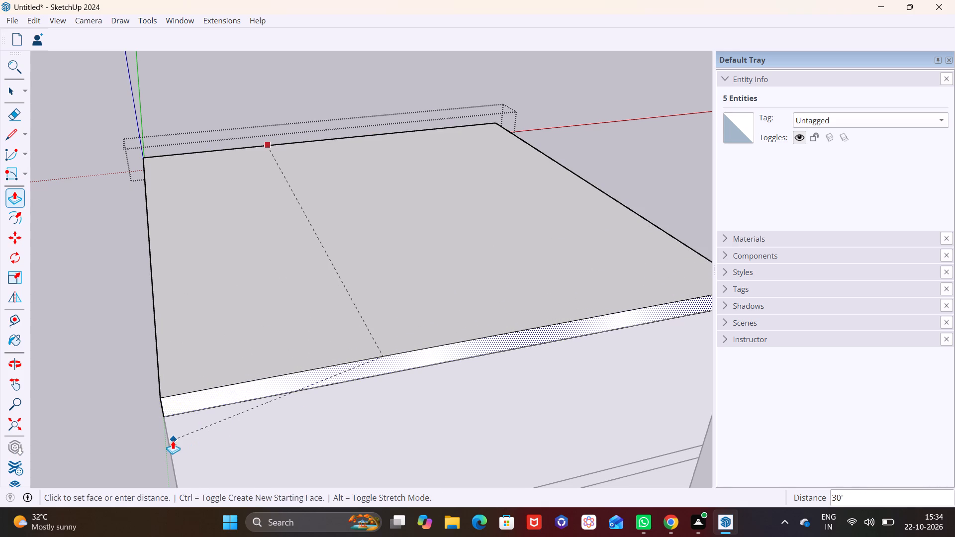
pyautogui.click(173, 441)
pyautogui.scroll(-15, 213, 363)
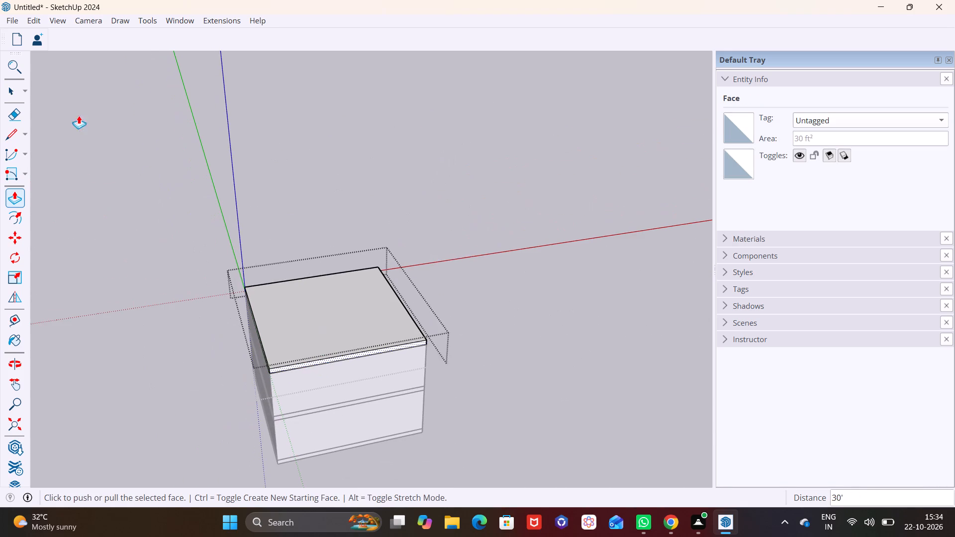
pyautogui.click(11, 84)
pyautogui.click(508, 319)
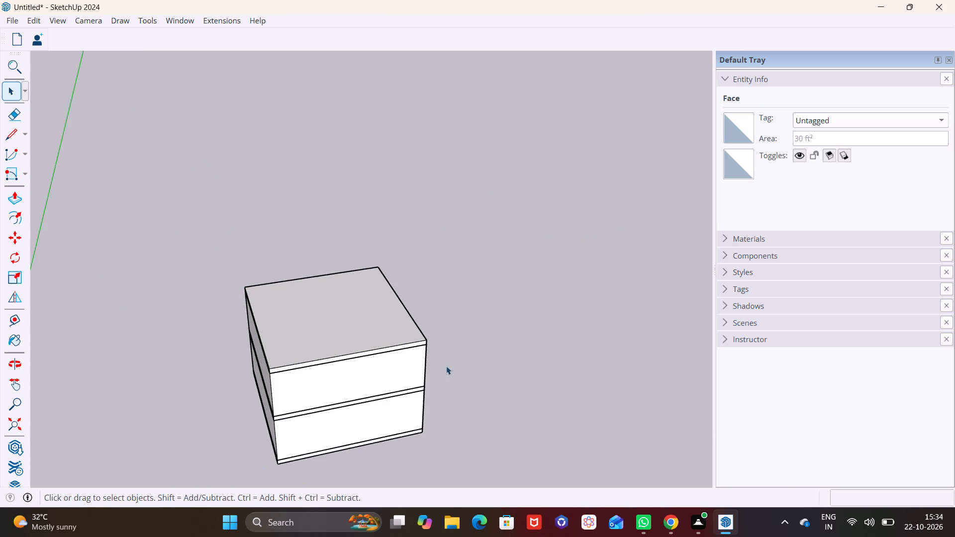
# Examine the stacked storeys and their slabs from several sides.
pyautogui.moveTo(442, 365); pyautogui.dragTo(423, 257, button='middle')
pyautogui.scroll(-2, 335, 298)
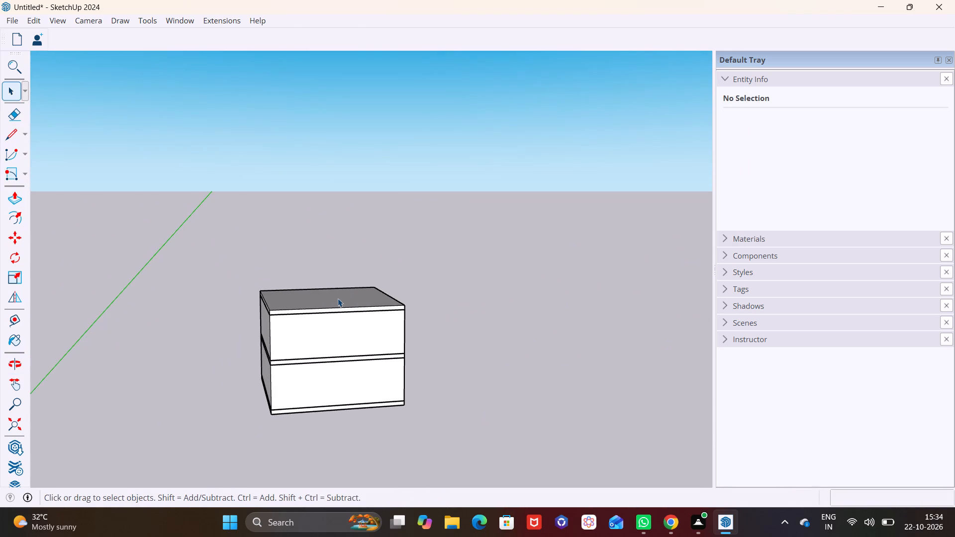
pyautogui.moveTo(346, 278); pyautogui.dragTo(337, 274, button='middle')
pyautogui.moveTo(335, 359); pyautogui.dragTo(357, 359, button='middle')
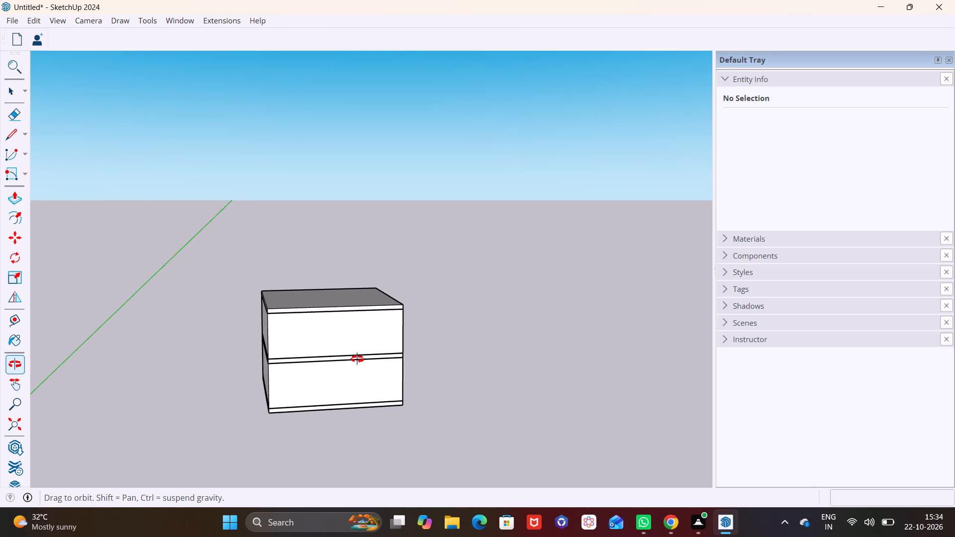
pyautogui.moveTo(357, 359); pyautogui.dragTo(428, 357, button='middle')
pyautogui.scroll(4, 244, 368)
pyautogui.moveTo(330, 380); pyautogui.dragTo(343, 380, button='middle')
pyautogui.scroll(5, 335, 365)
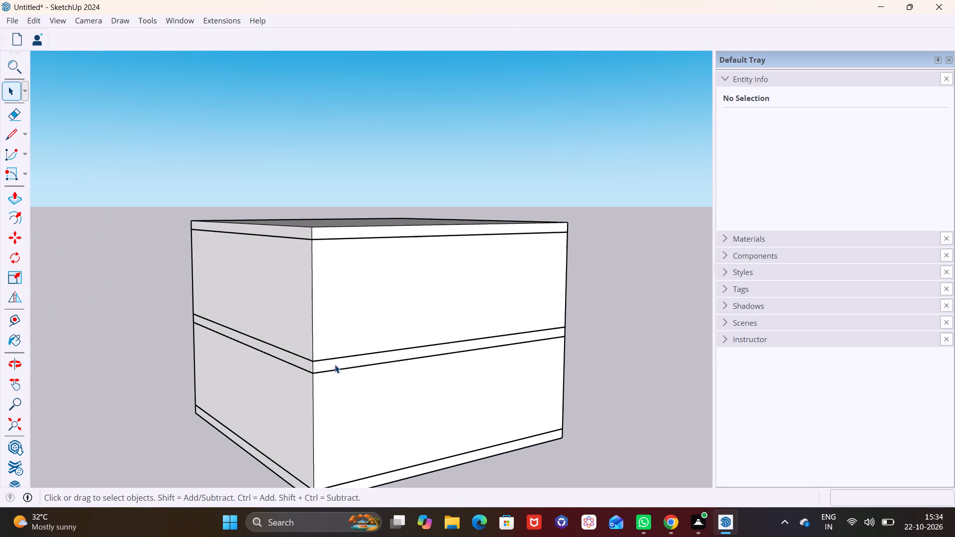
pyautogui.keyDown('shift'); pyautogui.moveTo(347, 362); pyautogui.dragTo(340, 298, button='middle'); pyautogui.keyUp('shift')
pyautogui.scroll(1, 340, 329)
pyautogui.moveTo(340, 329); pyautogui.dragTo(447, 340, button='middle')
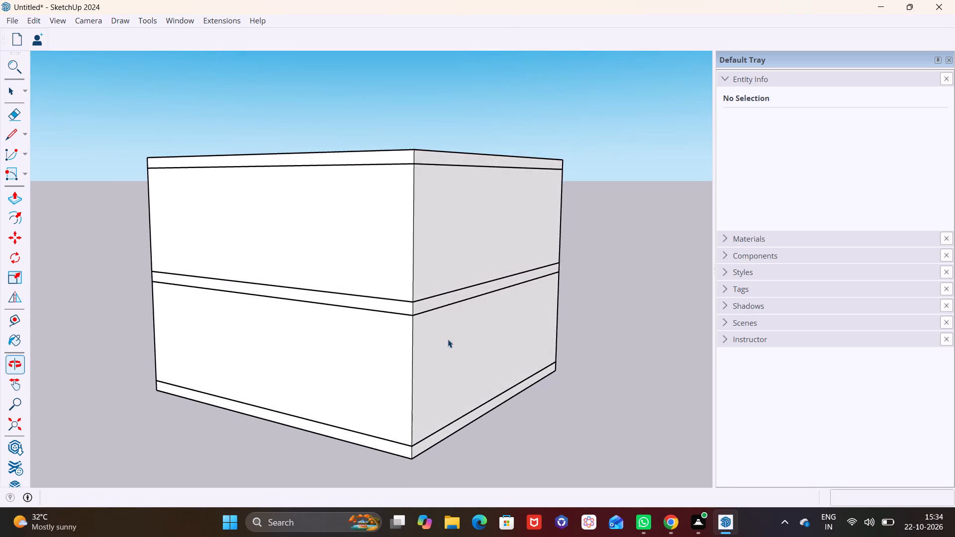
pyautogui.scroll(1, 381, 332)
pyautogui.keyDown('shift'); pyautogui.moveTo(381, 332); pyautogui.dragTo(423, 347, button='middle'); pyautogui.keyUp('shift')
pyautogui.scroll(1, 409, 342)
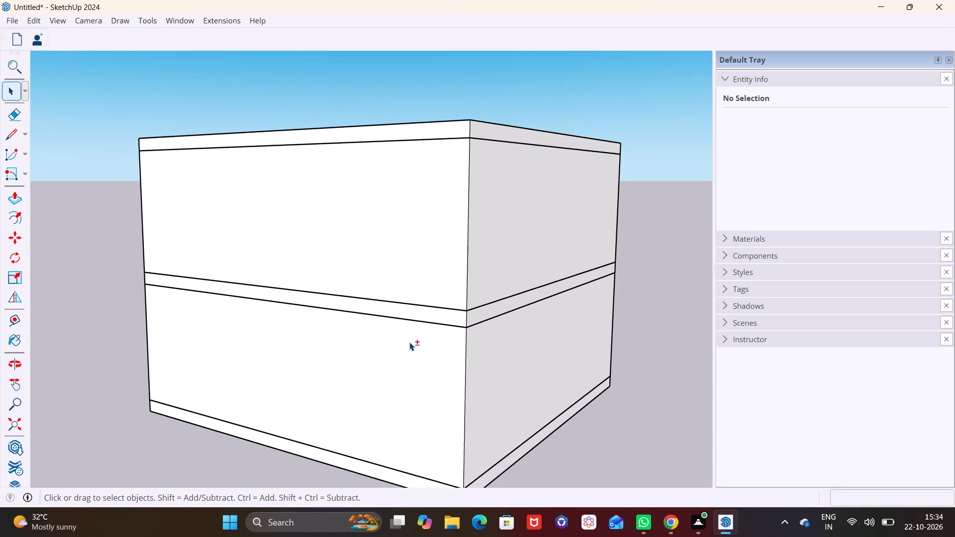
pyautogui.keyDown('shift'); pyautogui.moveTo(407, 342); pyautogui.dragTo(370, 358, button='middle'); pyautogui.keyUp('shift')
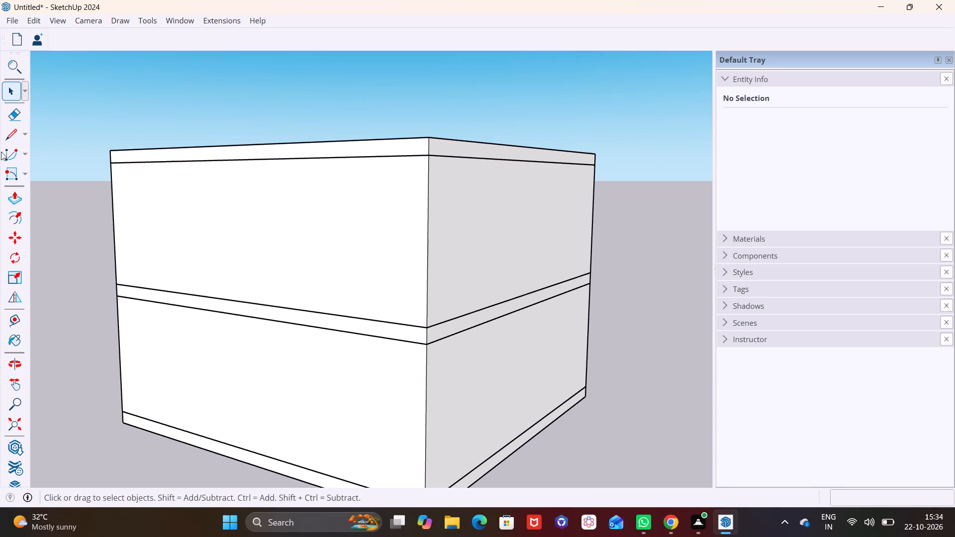
# Draw a rectangle about 3' wide across the full 1' height of the roof slab's side face, nearer one corner.
pyautogui.click(26, 174)
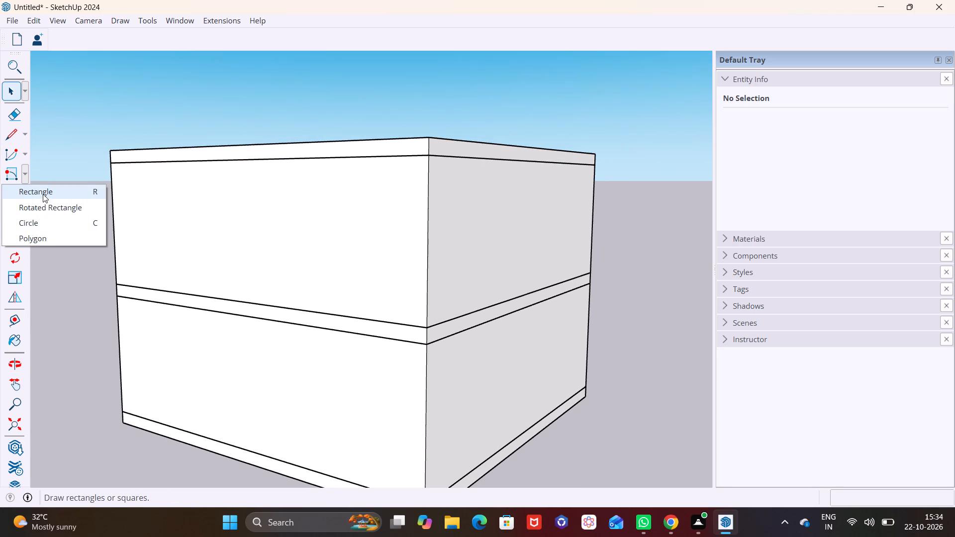
pyautogui.click(43, 194)
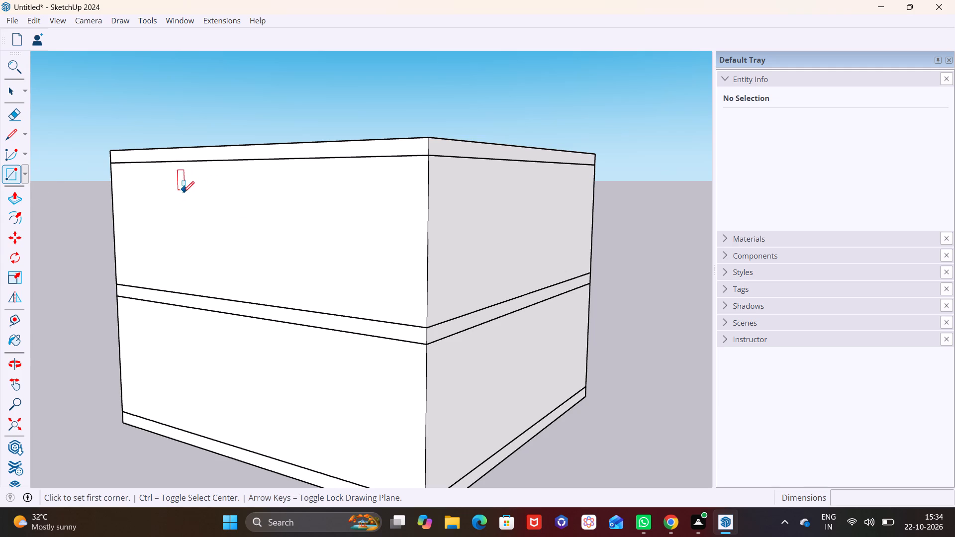
pyautogui.click(325, 141)
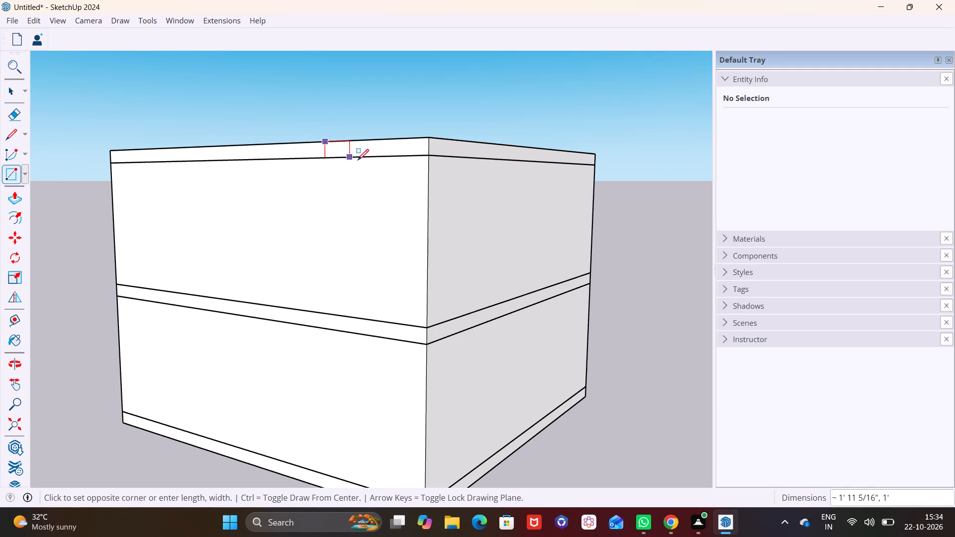
pyautogui.click(364, 160)
# Push/Pull the small rectangle on the roof slab's side a short distance outward.
pyautogui.click(10, 94)
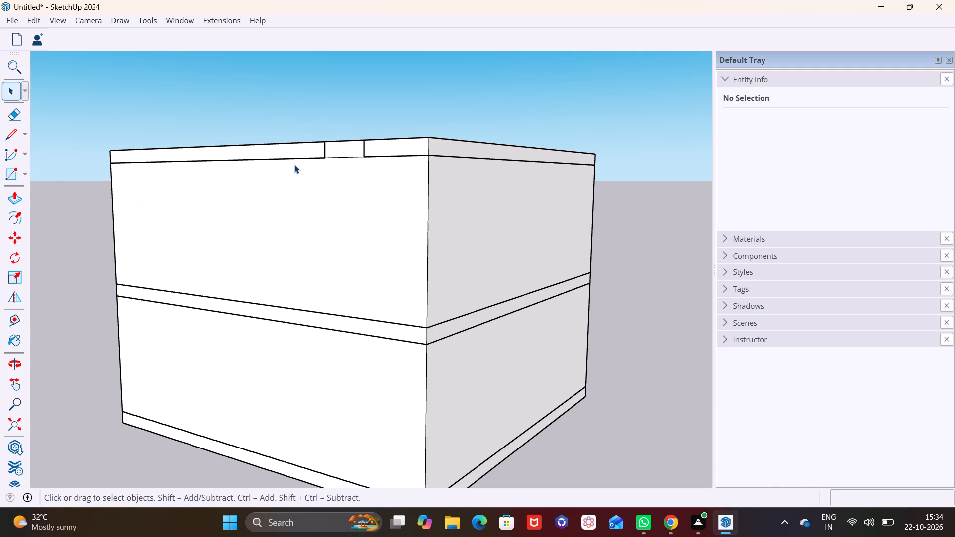
pyautogui.click(346, 152)
pyautogui.click(20, 199)
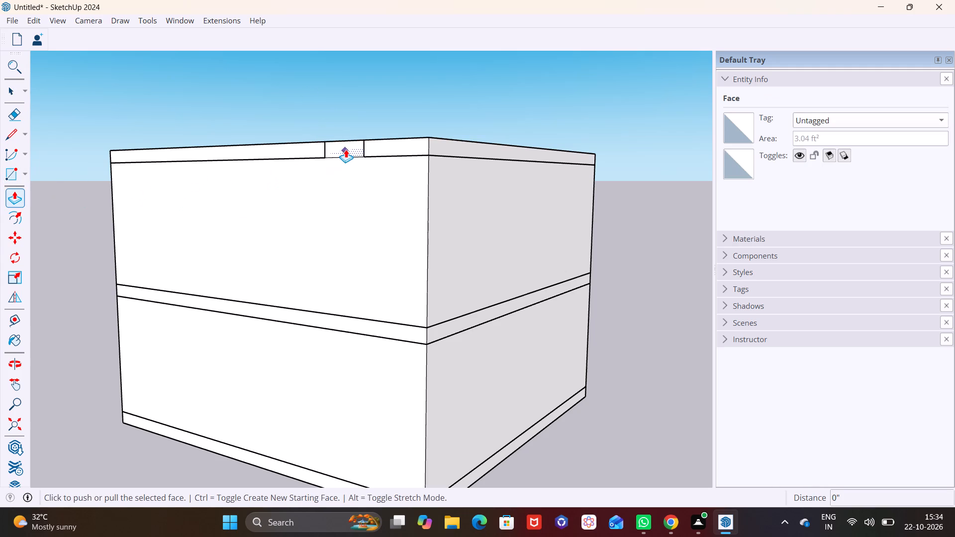
pyautogui.click(346, 149)
pyautogui.click(338, 152)
pyautogui.moveTo(400, 183); pyautogui.dragTo(390, 186, button='middle')
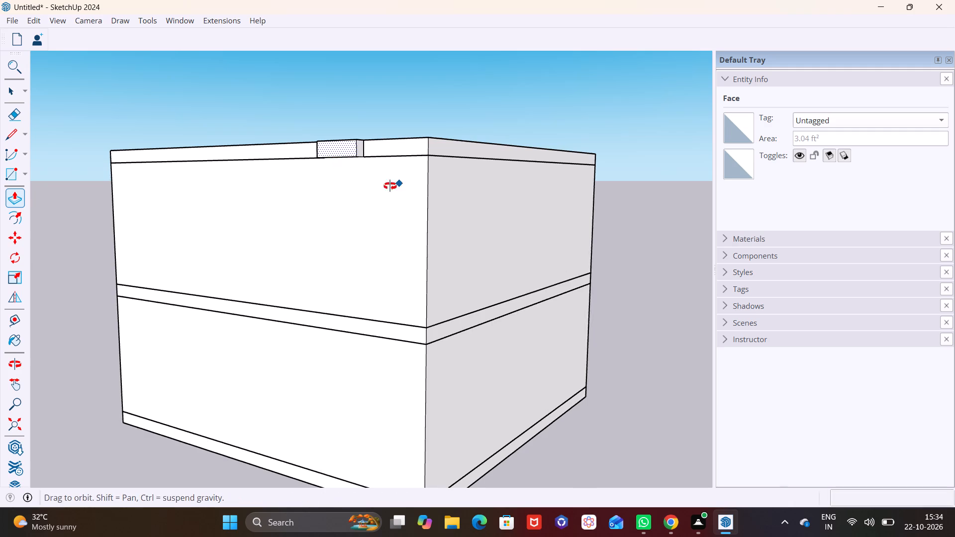
# Push/Pull the end face of the roof slab's small projecting block about 4' 6" along the slab, as far as the building's corner.
pyautogui.moveTo(390, 186); pyautogui.dragTo(319, 197, button='middle')
pyautogui.click(6, 93)
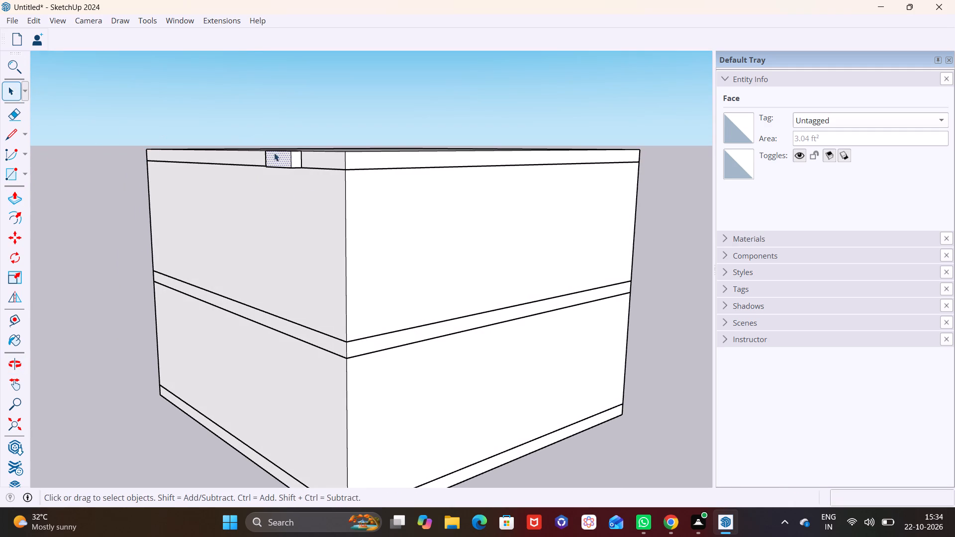
pyautogui.click(295, 160)
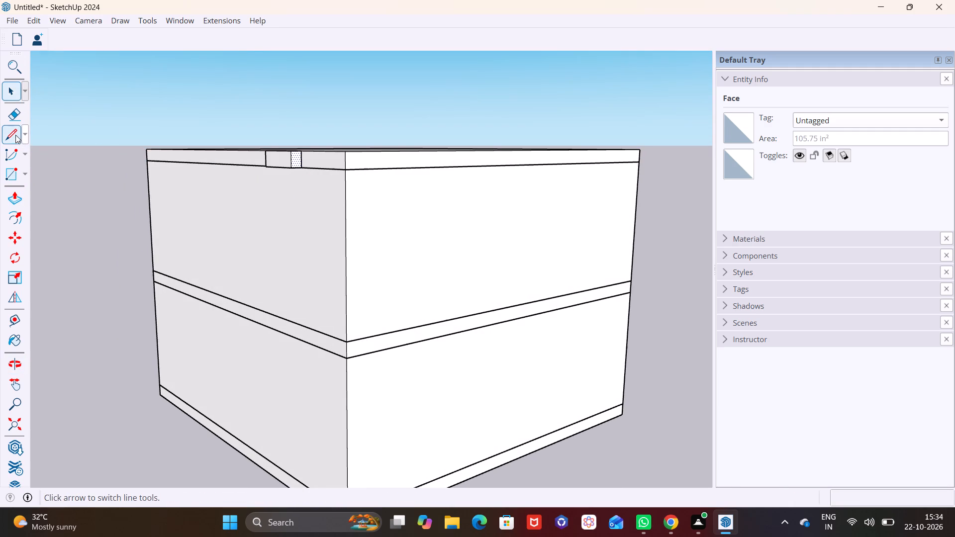
pyautogui.click(13, 195)
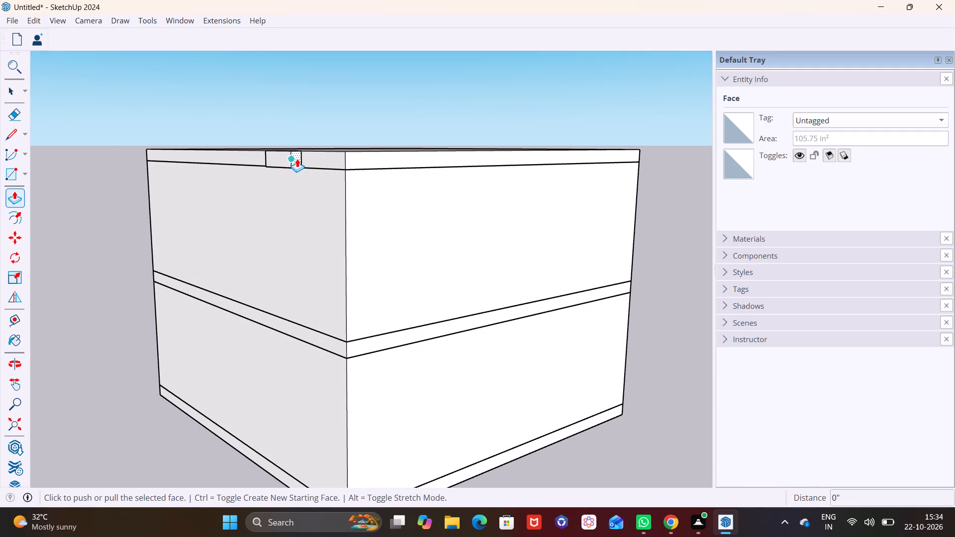
pyautogui.click(297, 159)
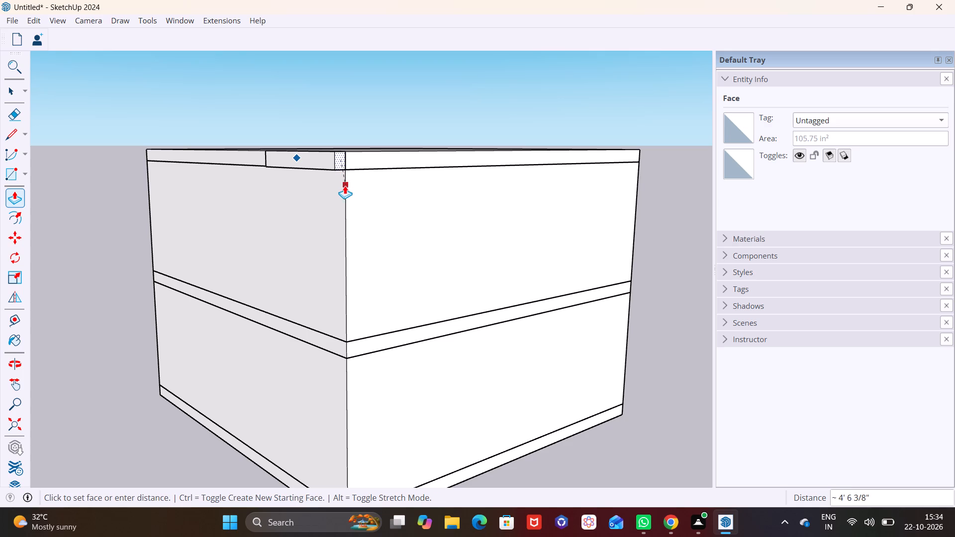
pyautogui.click(345, 185)
# Push/Pull the underside of the projecting block 22' down to the base of the building, forming a full-height strip at the corner.
pyautogui.moveTo(334, 202); pyautogui.dragTo(367, 124, button='middle')
pyautogui.scroll(2, 358, 122)
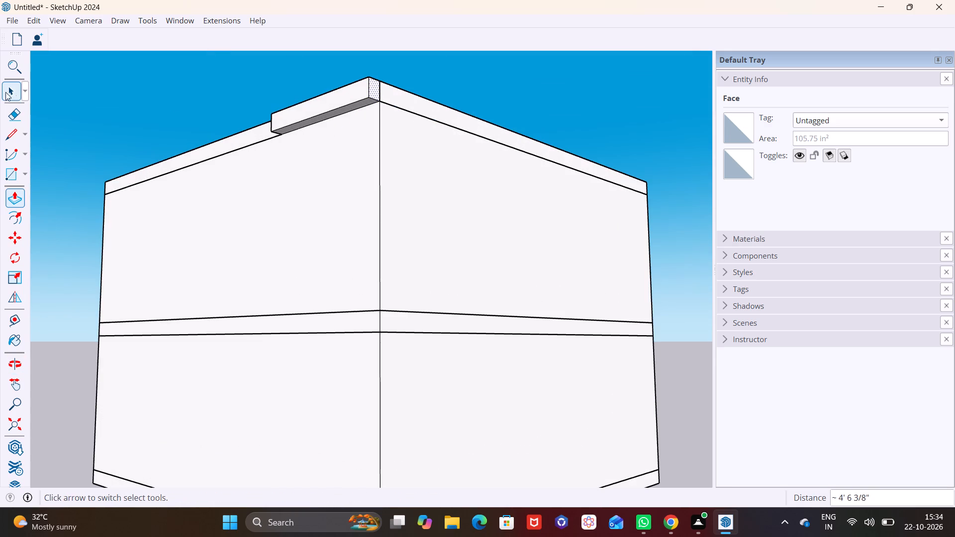
pyautogui.click(10, 89)
pyautogui.click(331, 115)
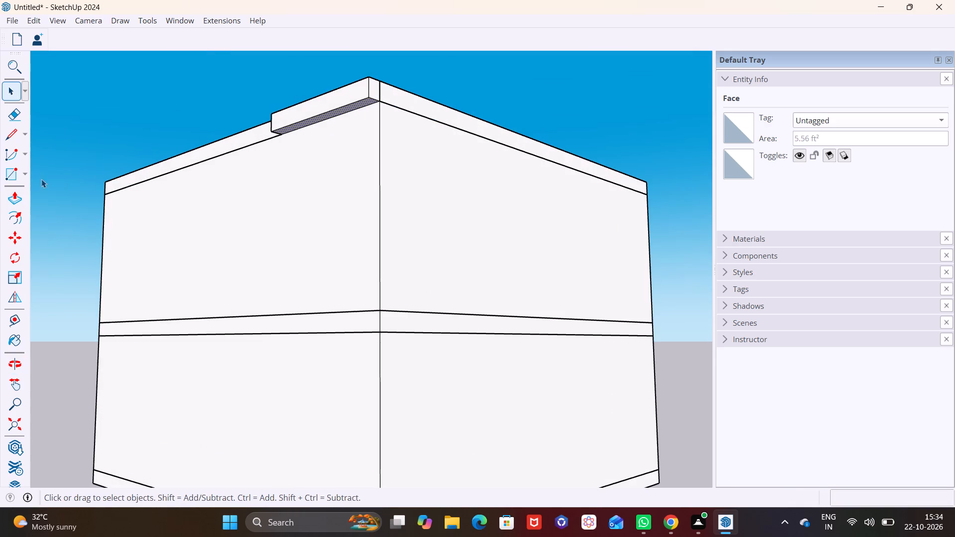
pyautogui.click(18, 200)
pyautogui.click(333, 111)
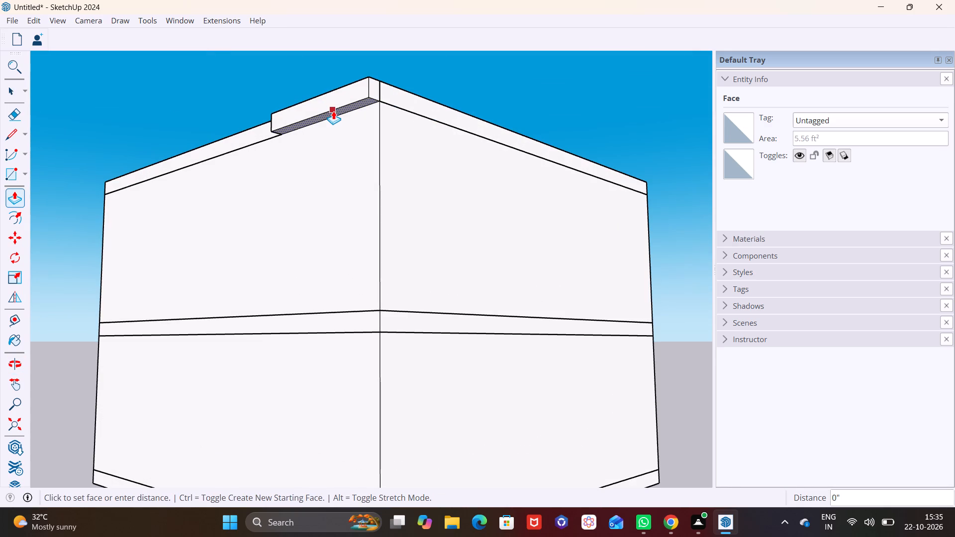
pyautogui.scroll(-6, 325, 254)
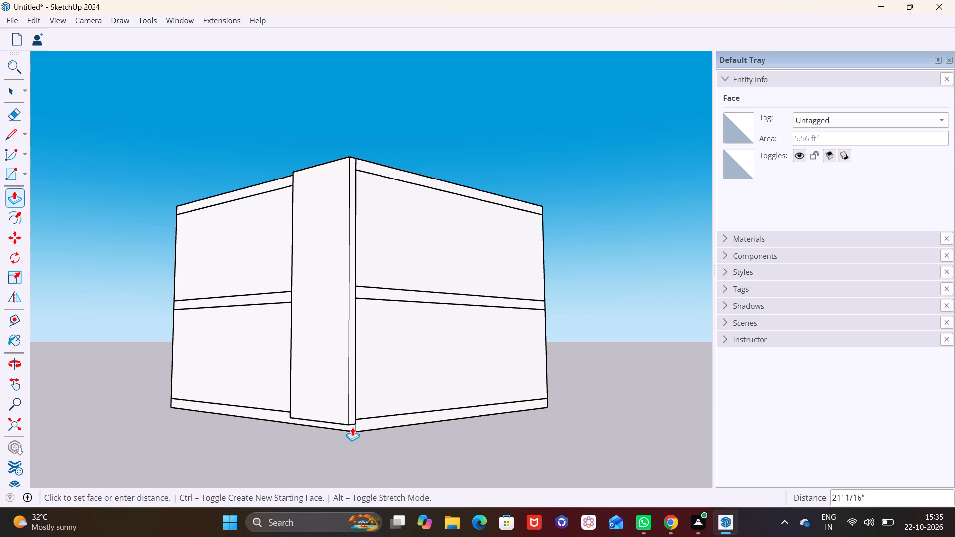
pyautogui.click(365, 427)
# Push/Pull the narrow full-height side of the corner strip 10 3/8" outward beyond the adjoining wall face.
pyautogui.moveTo(353, 308); pyautogui.dragTo(251, 355, button='middle')
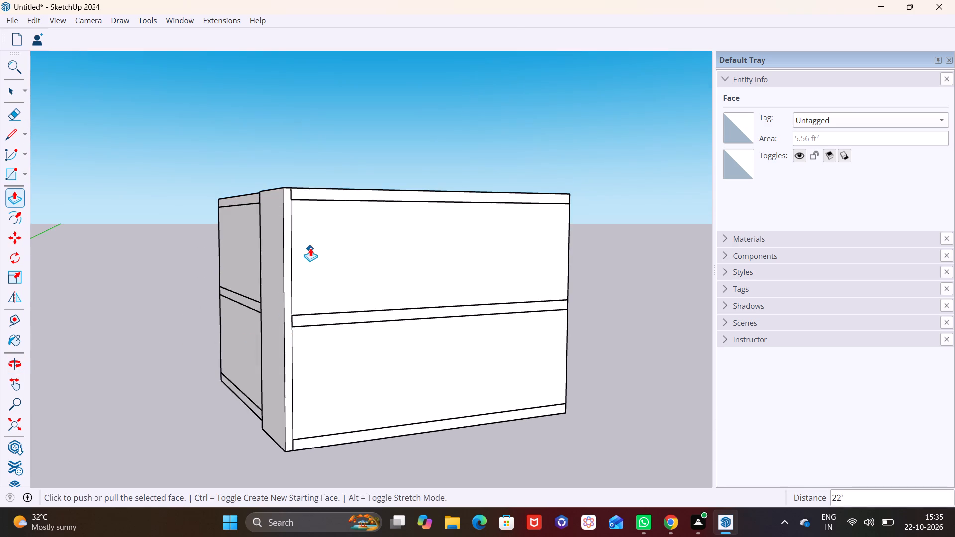
pyautogui.moveTo(310, 247); pyautogui.dragTo(176, 287, button='middle')
pyautogui.scroll(6, 219, 239)
pyautogui.moveTo(261, 259); pyautogui.dragTo(170, 228, button='middle')
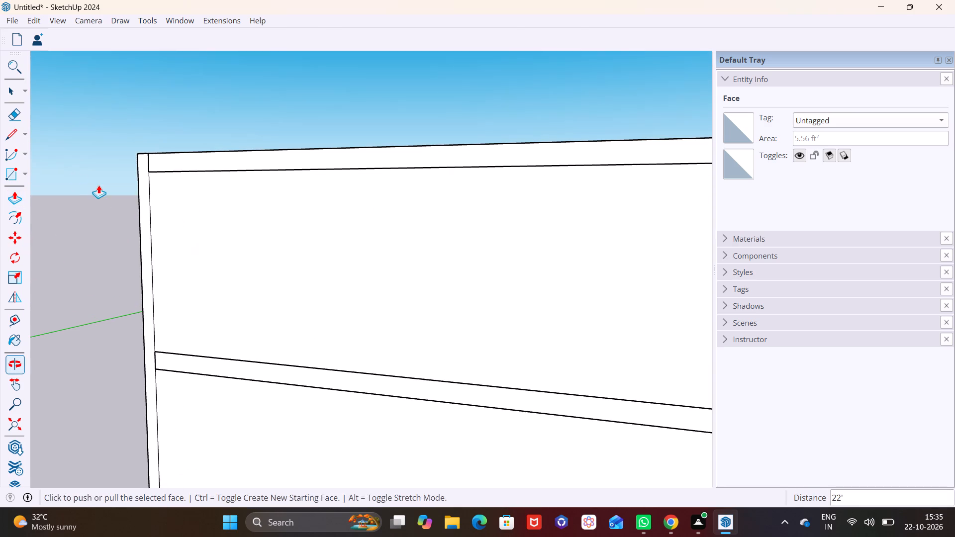
pyautogui.click(10, 86)
pyautogui.click(146, 221)
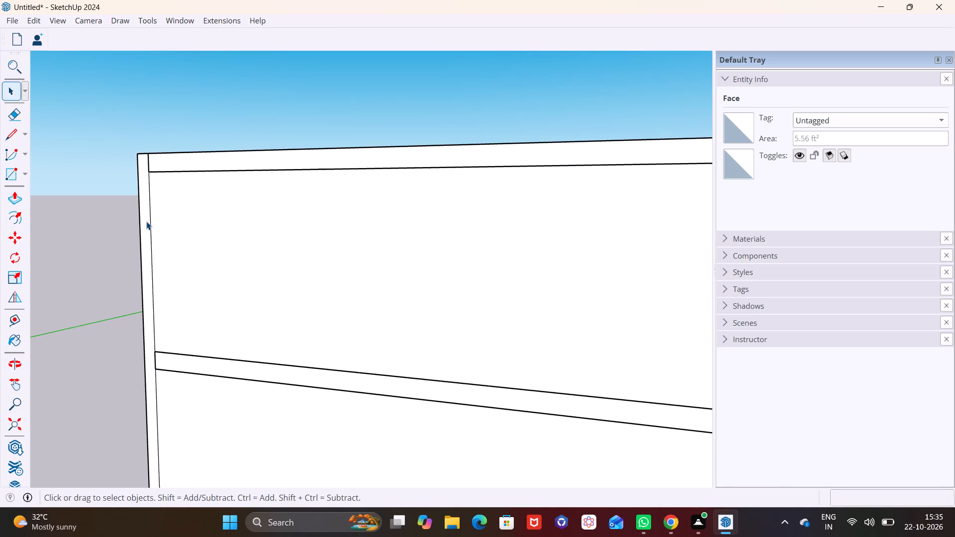
pyautogui.click(18, 199)
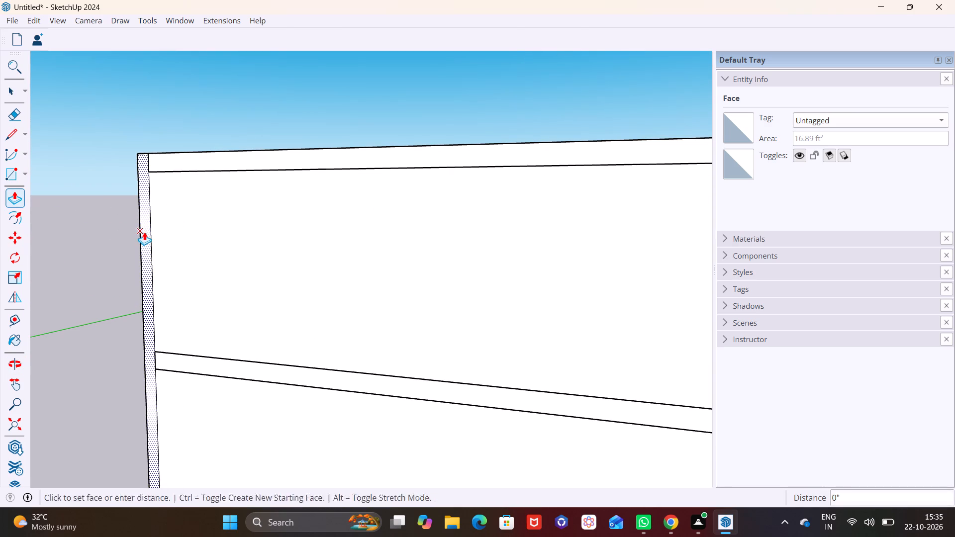
pyautogui.click(144, 232)
pyautogui.click(130, 237)
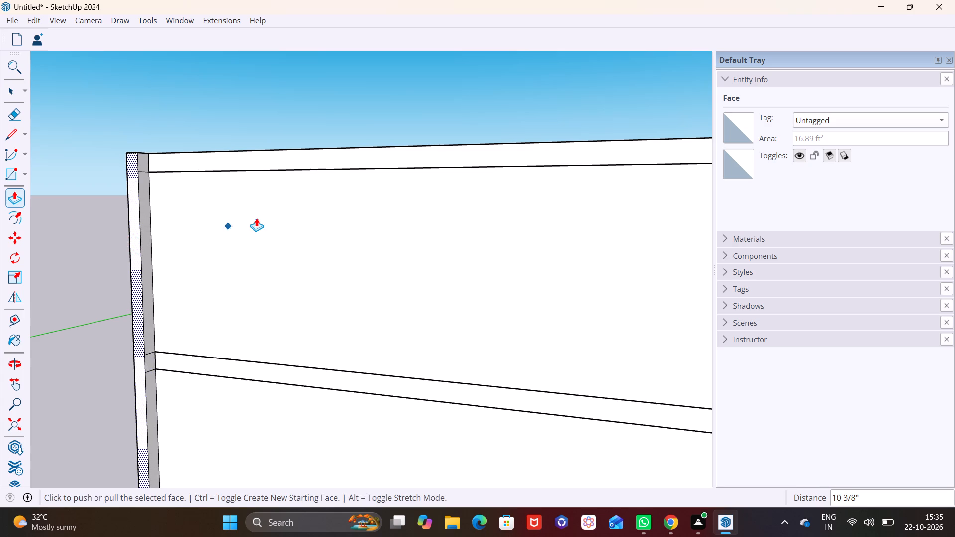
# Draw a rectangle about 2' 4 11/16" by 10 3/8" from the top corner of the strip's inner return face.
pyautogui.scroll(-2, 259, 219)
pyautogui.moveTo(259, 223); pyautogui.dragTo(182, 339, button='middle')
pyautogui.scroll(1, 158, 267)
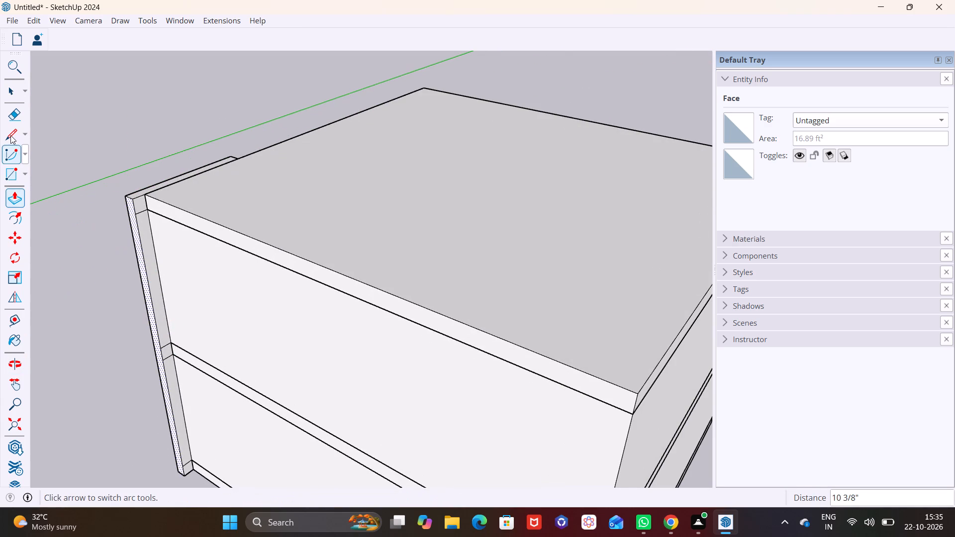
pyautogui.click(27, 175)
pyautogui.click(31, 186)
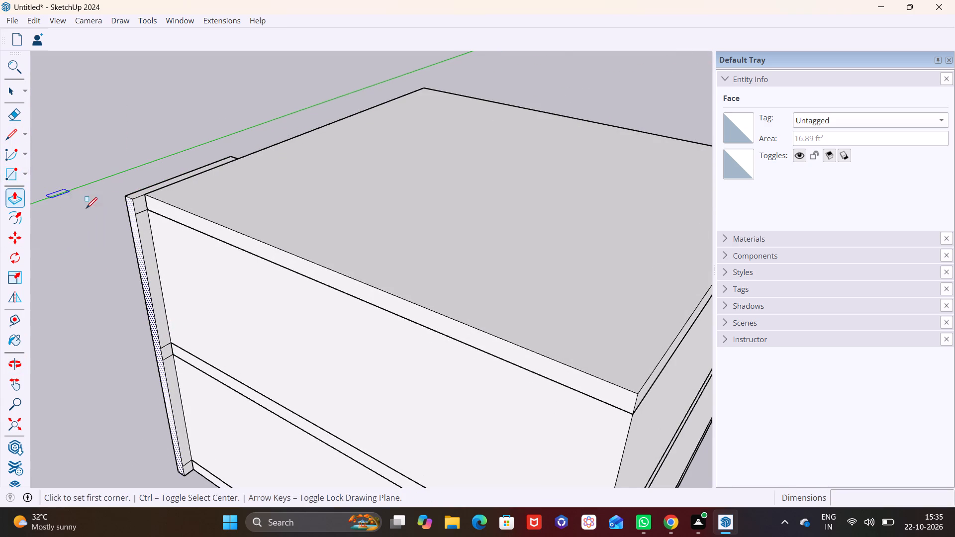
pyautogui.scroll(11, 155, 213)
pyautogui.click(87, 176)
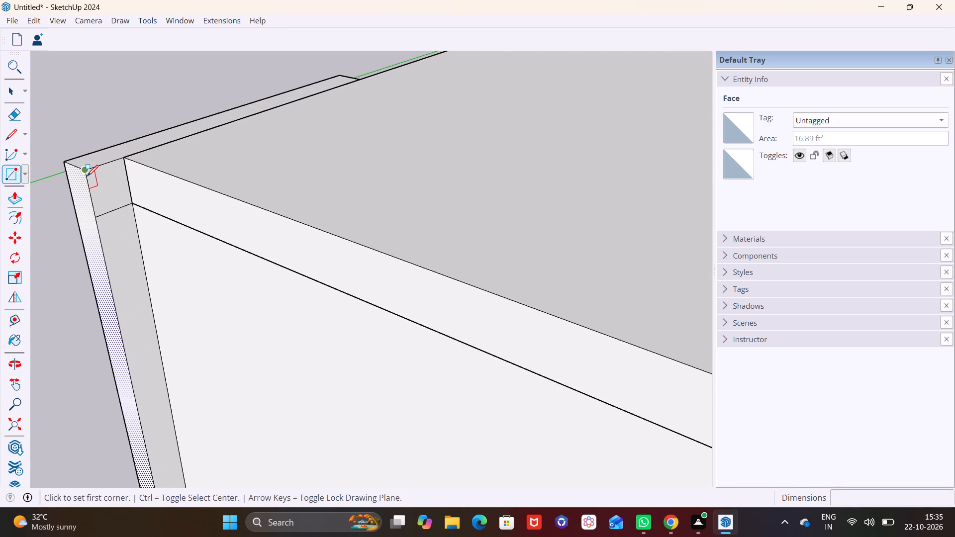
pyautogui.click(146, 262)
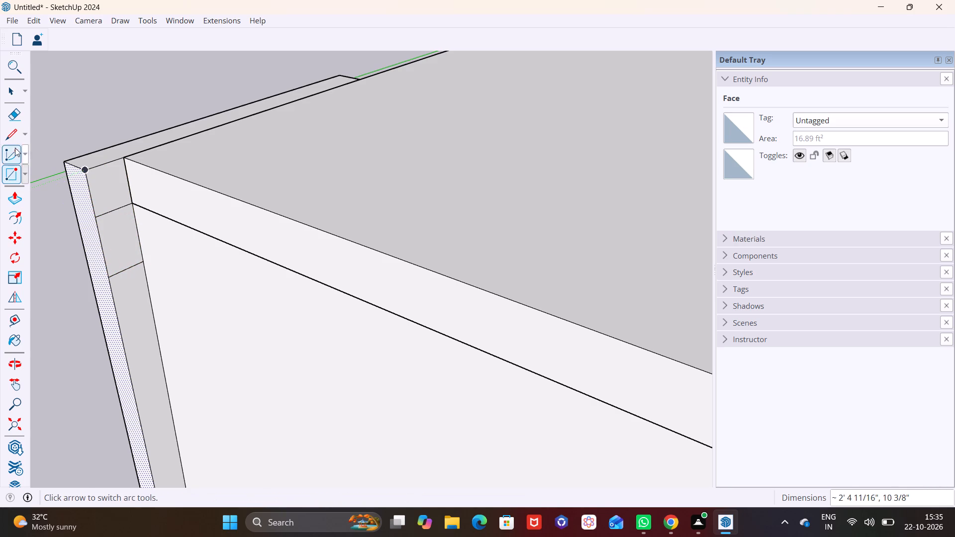
# Push/Pull the 1' high top section of the return face along the roof slab's edge, wrapping the projection around the corner.
pyautogui.click(8, 98)
pyautogui.click(113, 231)
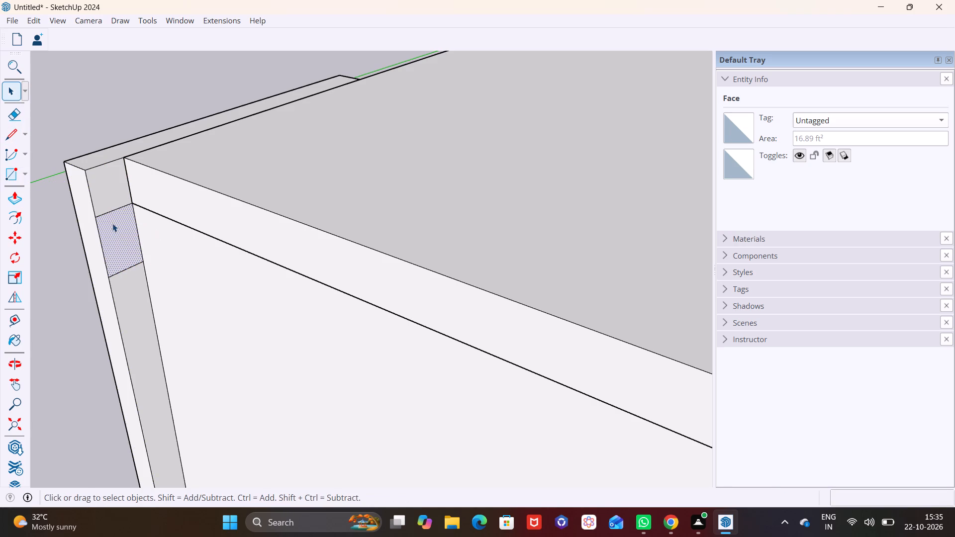
pyautogui.click(111, 203)
pyautogui.click(16, 202)
pyautogui.click(103, 199)
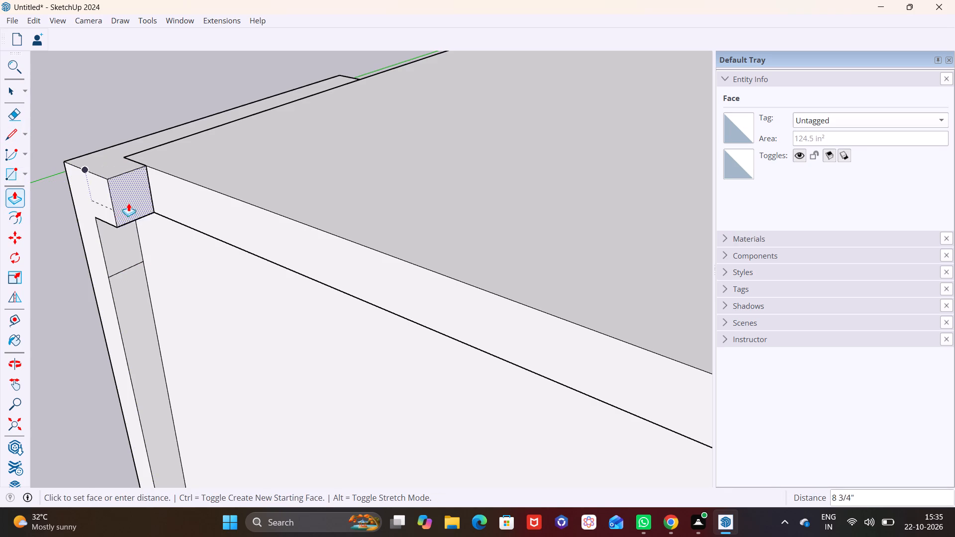
pyautogui.scroll(-7, 203, 221)
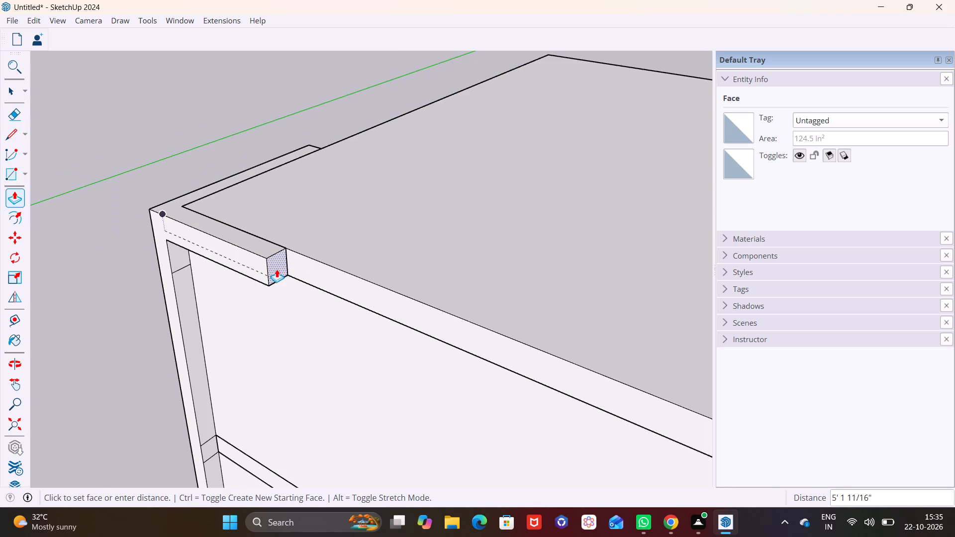
pyautogui.click(294, 273)
# Push/Pull the underside of the new roof-edge block downward by 1' 4 11/16" and a further 7' 5 9/16" along the upper storey.
pyautogui.moveTo(243, 310); pyautogui.dragTo(312, 96, button='middle')
pyautogui.moveTo(297, 237); pyautogui.dragTo(297, 187, button='middle')
pyautogui.click(15, 93)
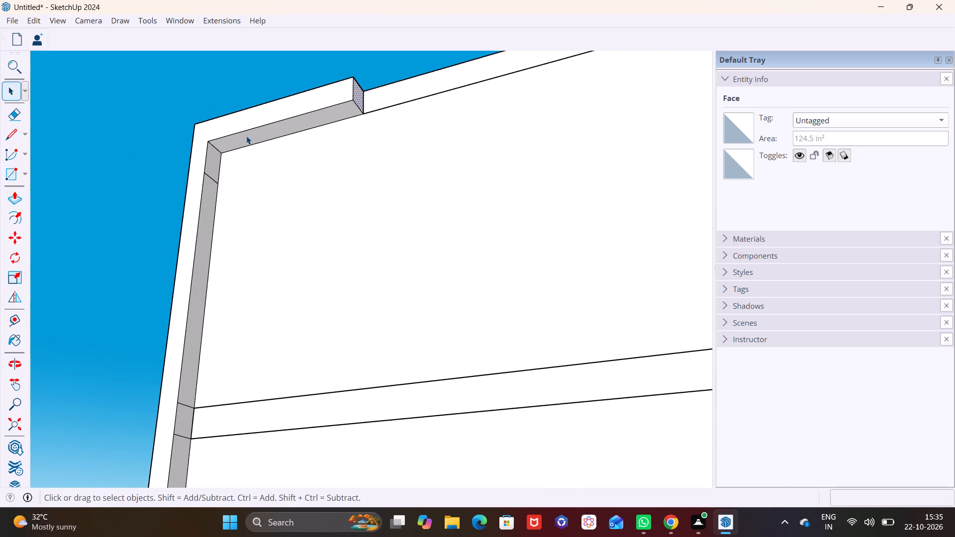
pyautogui.click(246, 136)
pyautogui.click(7, 197)
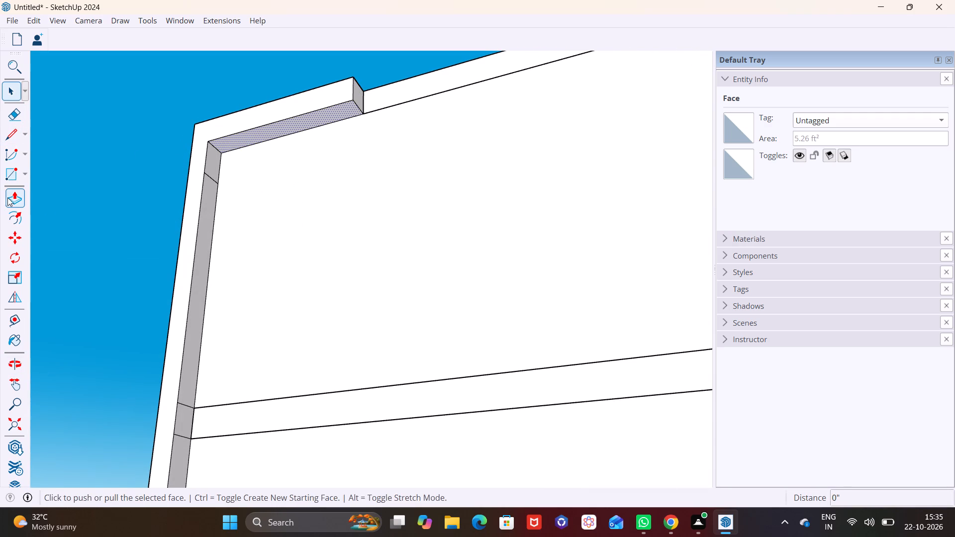
pyautogui.click(257, 131)
pyautogui.scroll(-3, 260, 260)
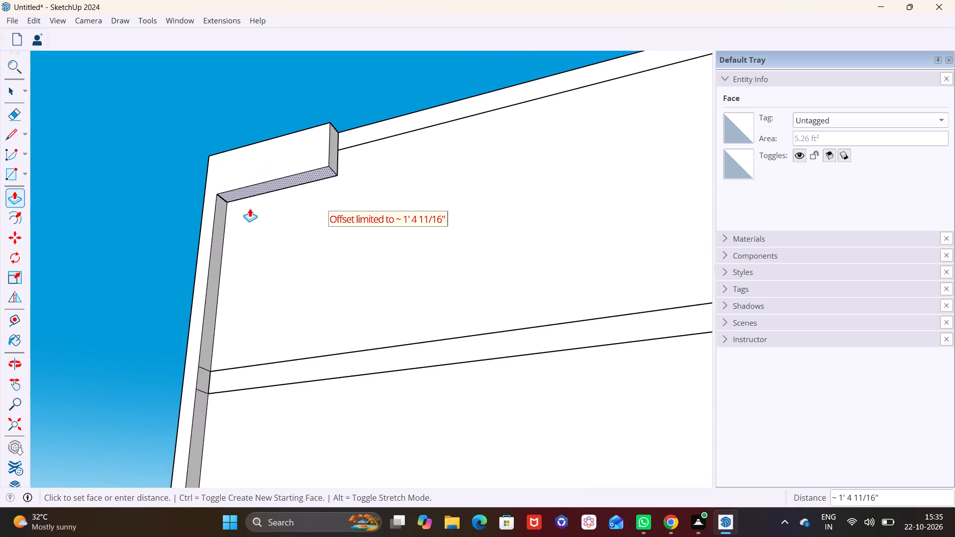
pyautogui.click(262, 187)
pyautogui.click(261, 186)
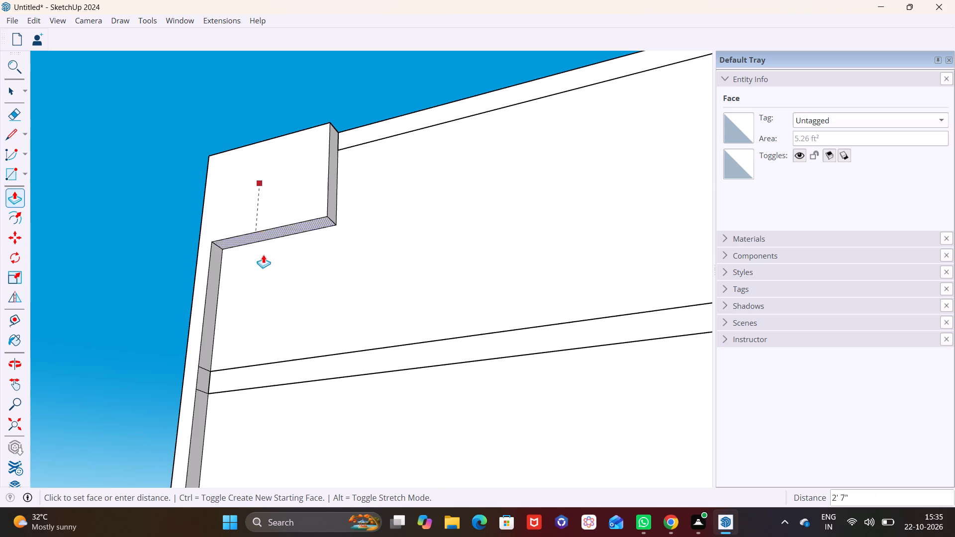
pyautogui.click(263, 335)
pyautogui.click(263, 335)
pyautogui.scroll(-3, 269, 340)
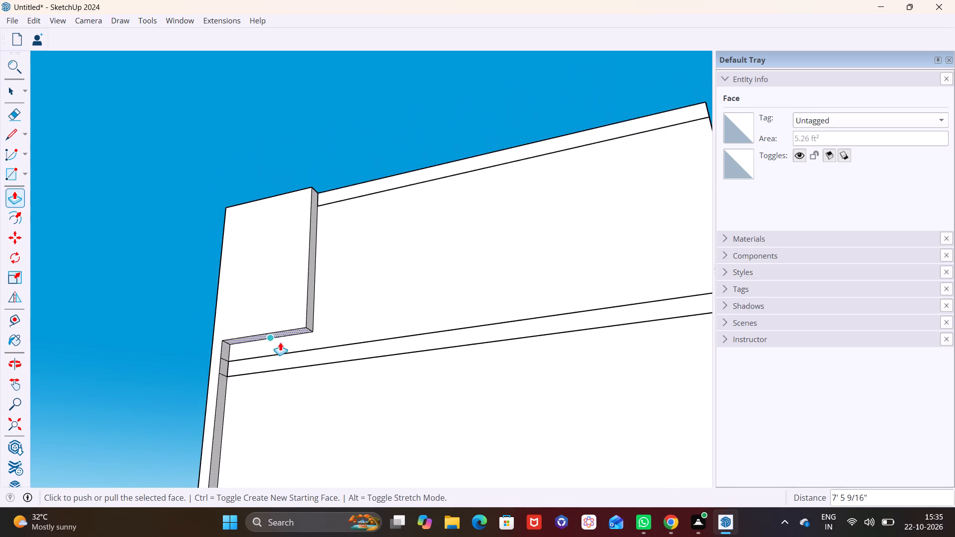
# Continue the Push/Pull of the block's underside past the middle slab and lower storey down to the building's base, ending with the base slab's 1'.
pyautogui.scroll(-6, 280, 342)
pyautogui.keyDown('shift'); pyautogui.moveTo(363, 365); pyautogui.dragTo(357, 219, button='middle'); pyautogui.keyUp('shift')
pyautogui.scroll(4, 270, 213)
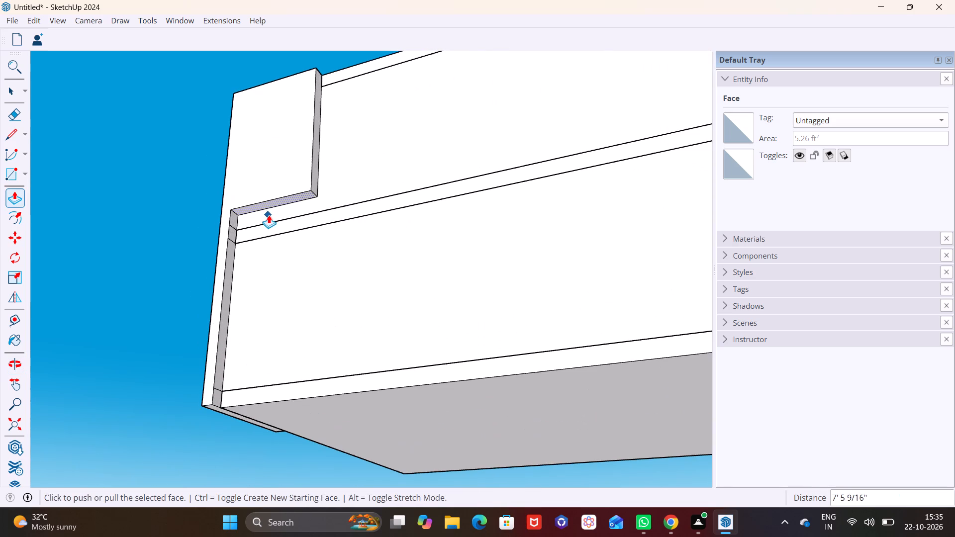
pyautogui.click(257, 206)
pyautogui.click(255, 279)
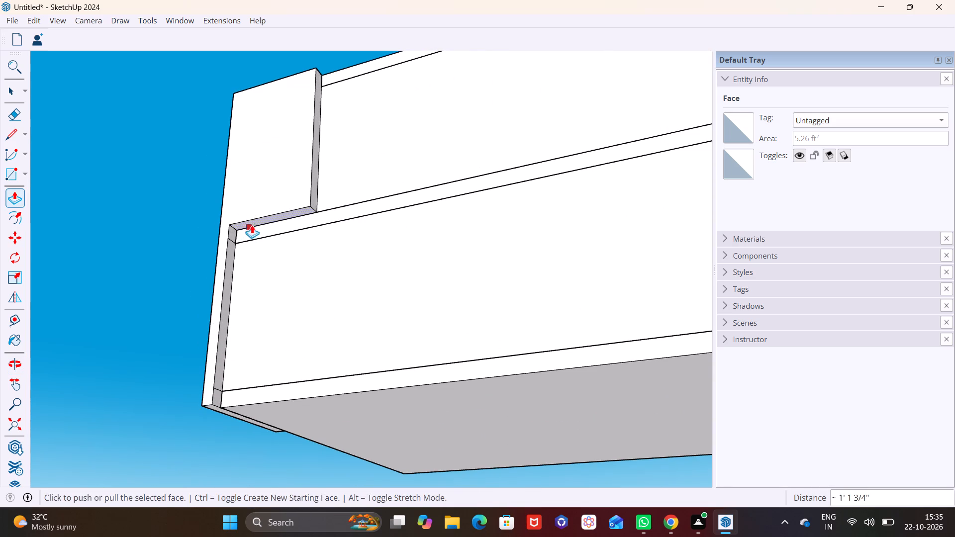
pyautogui.click(257, 222)
pyautogui.click(241, 314)
pyautogui.click(257, 234)
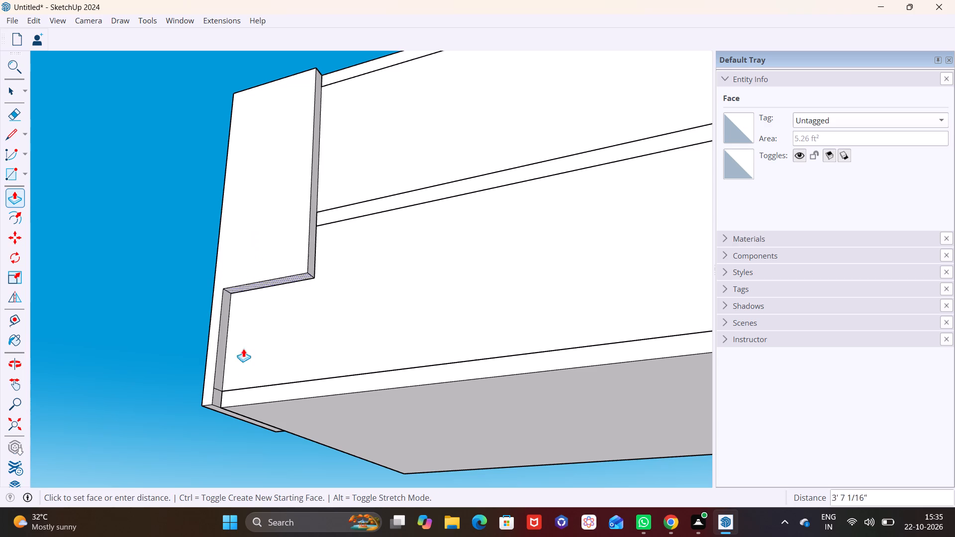
pyautogui.click(307, 391)
pyautogui.click(285, 380)
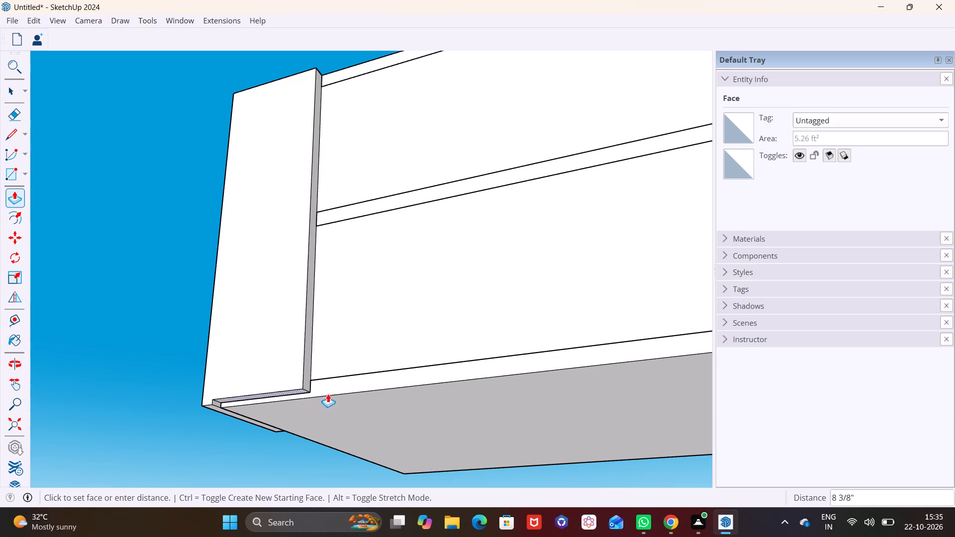
pyautogui.click(337, 395)
# Examine the full-height corner projection and the adjoining storeys from several sides.
pyautogui.scroll(-4, 272, 342)
pyautogui.moveTo(279, 260); pyautogui.dragTo(532, 405, button='middle')
pyautogui.moveTo(365, 321); pyautogui.dragTo(399, 347, button='middle')
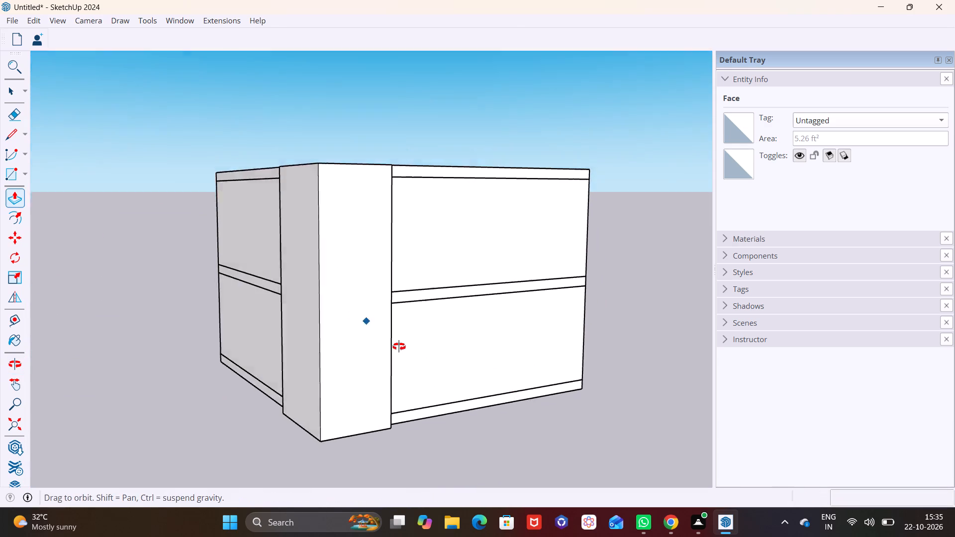
pyautogui.moveTo(399, 347); pyautogui.dragTo(504, 366, button='middle')
pyautogui.scroll(2, 401, 241)
pyautogui.moveTo(415, 315); pyautogui.dragTo(420, 268, button='middle')
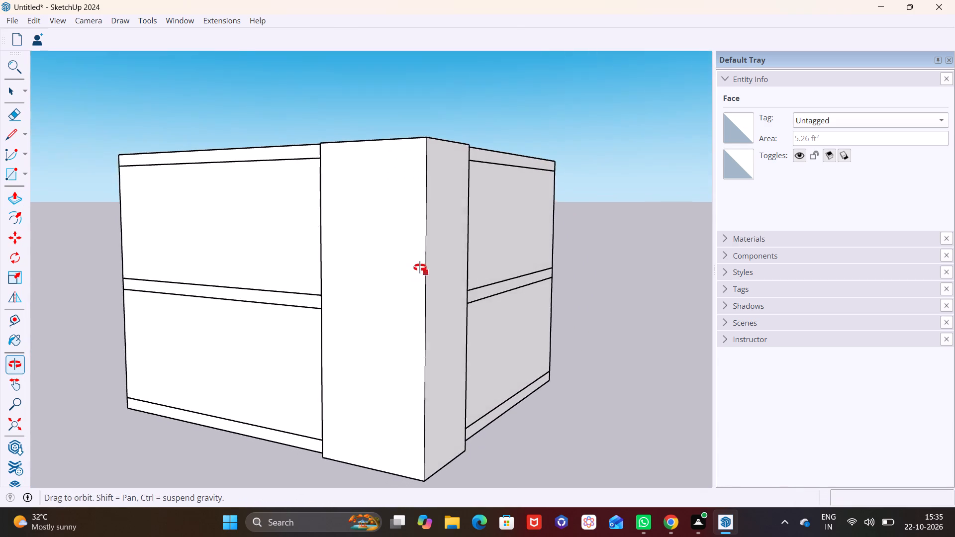
pyautogui.moveTo(420, 268); pyautogui.dragTo(413, 265, button='middle')
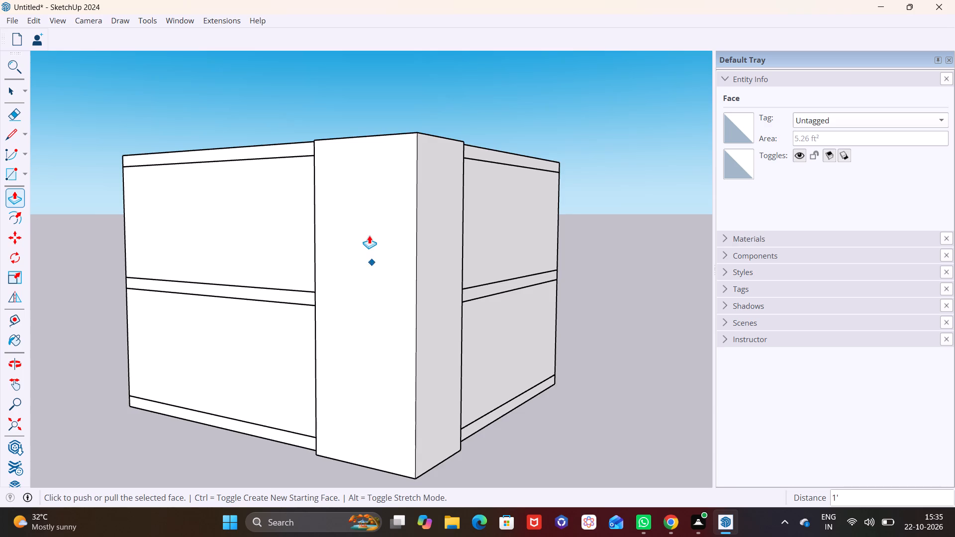
pyautogui.scroll(3, 369, 233)
pyautogui.moveTo(445, 288); pyautogui.dragTo(423, 287, button='middle')
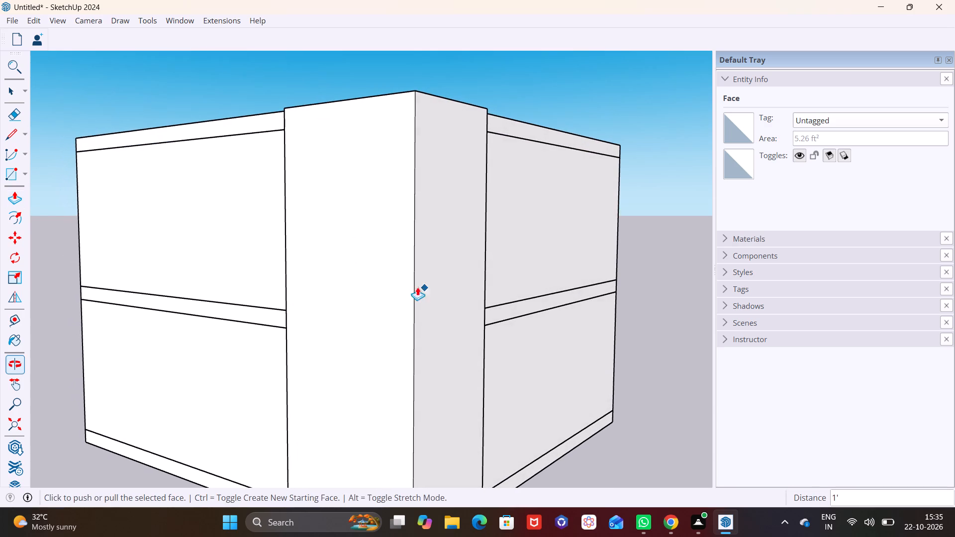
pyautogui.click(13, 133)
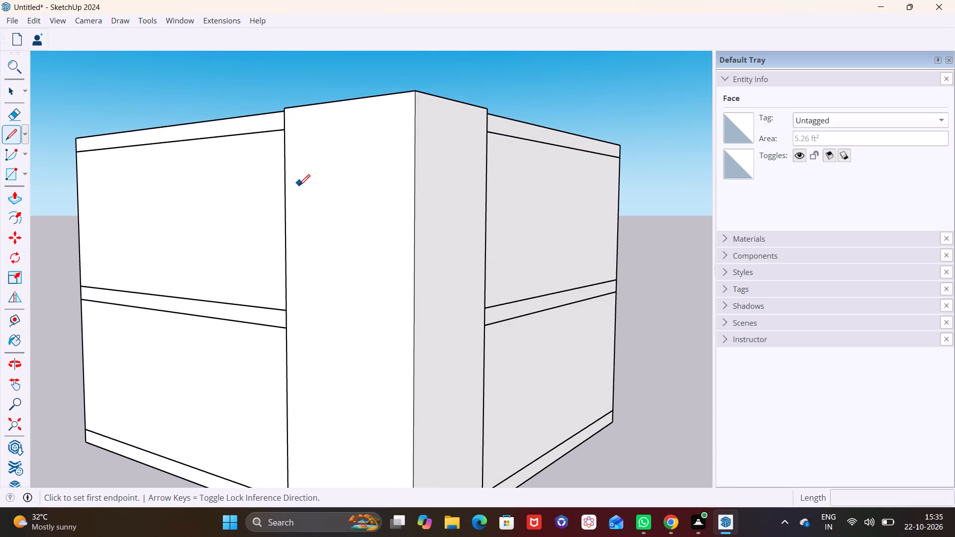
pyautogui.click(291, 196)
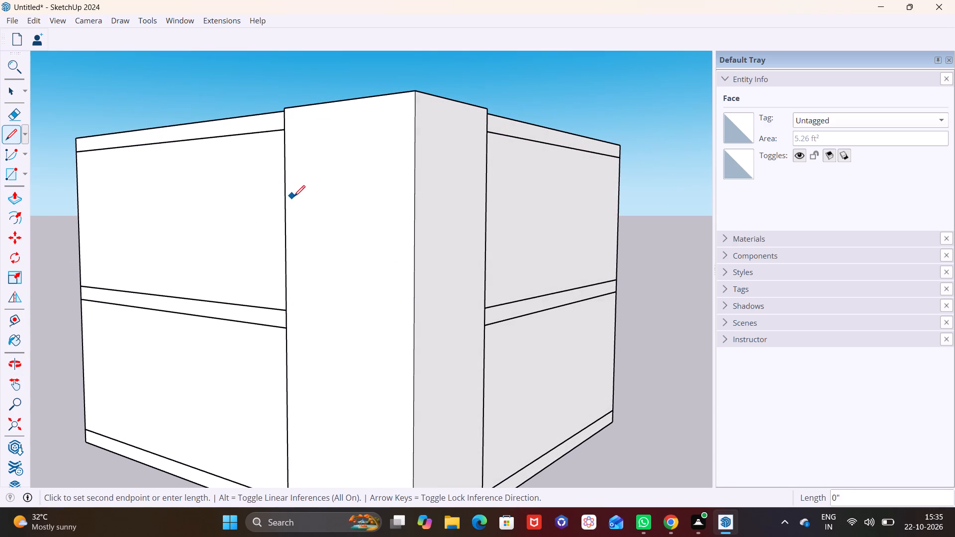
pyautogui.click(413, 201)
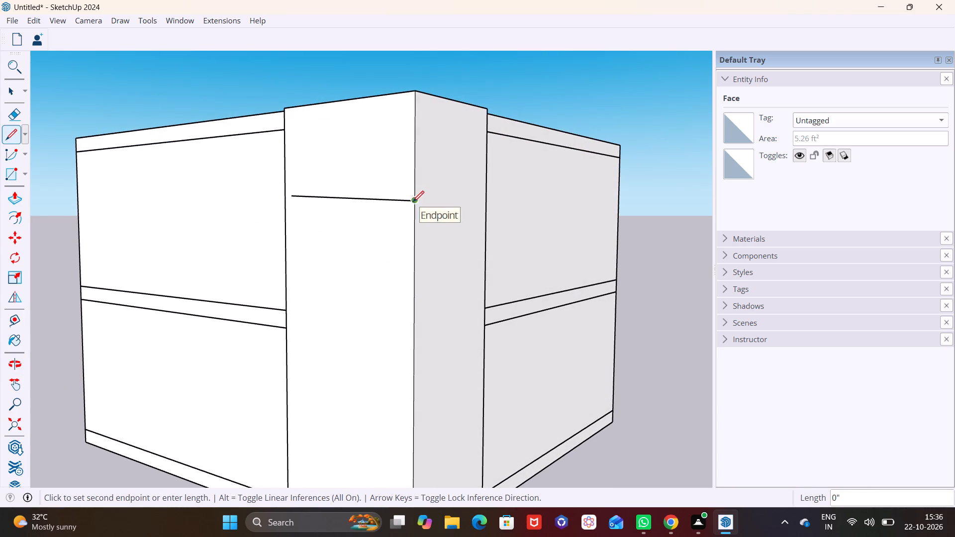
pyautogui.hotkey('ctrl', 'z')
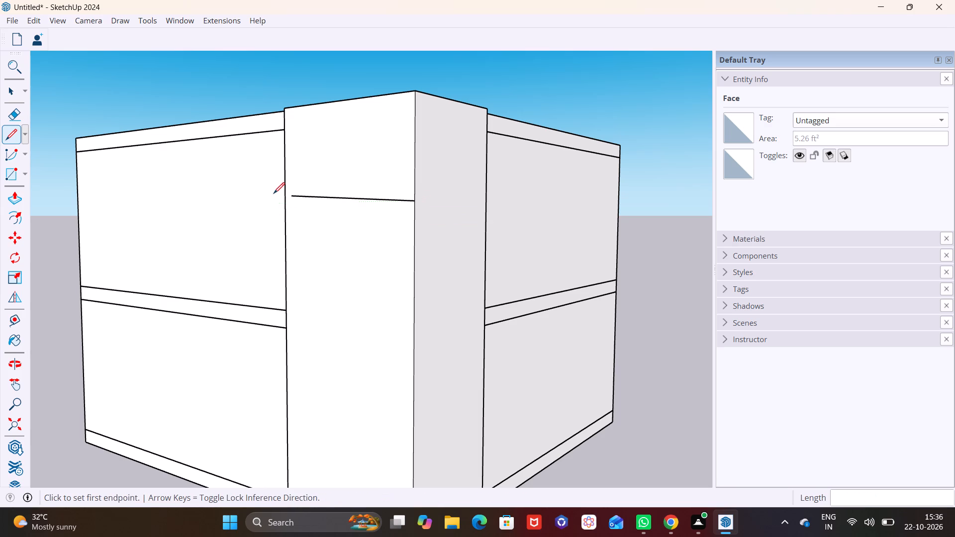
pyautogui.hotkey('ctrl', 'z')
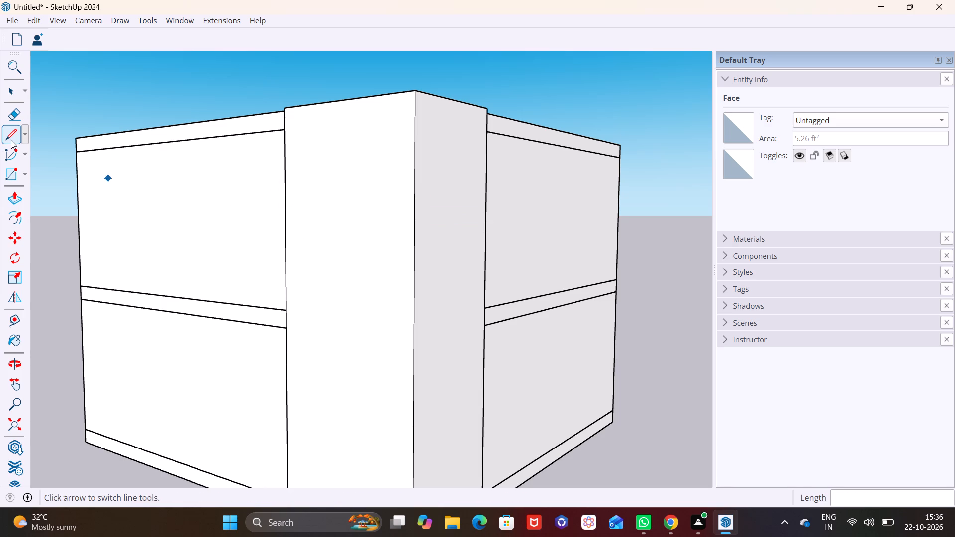
# Draw a line around both faces of the corner projection across the upper storey, about 8' 5 5/16" long on the first face.
pyautogui.click(11, 140)
pyautogui.click(284, 194)
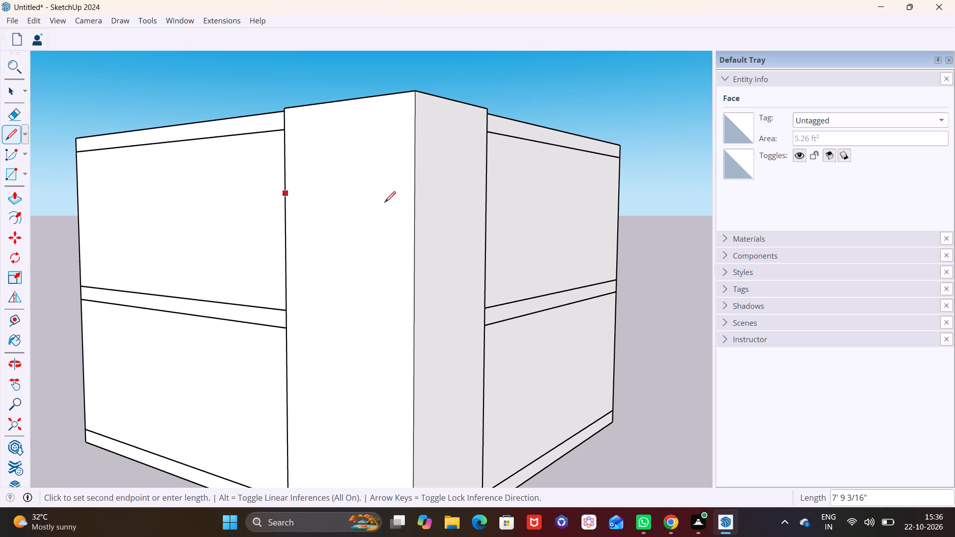
pyautogui.click(411, 198)
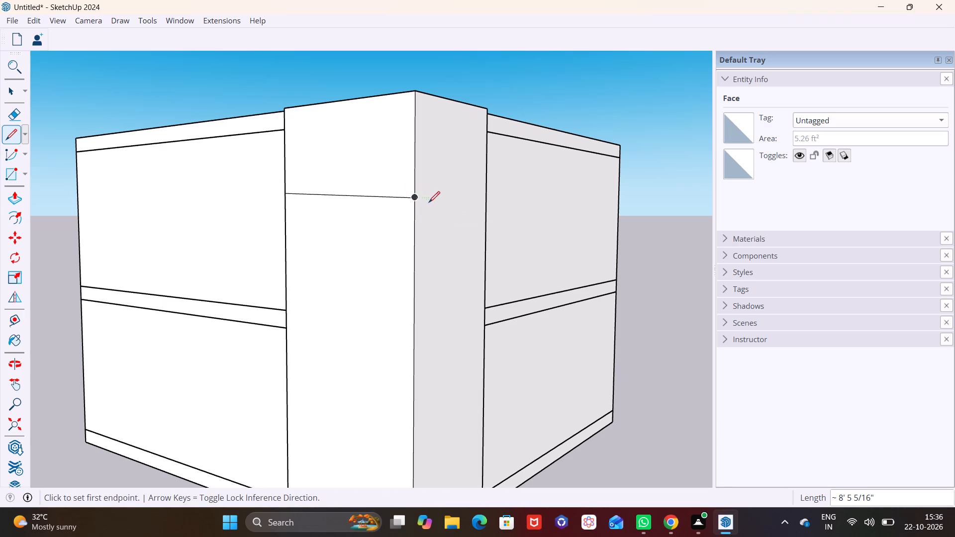
pyautogui.moveTo(388, 217); pyautogui.dragTo(261, 239, button='middle')
pyautogui.click(297, 218)
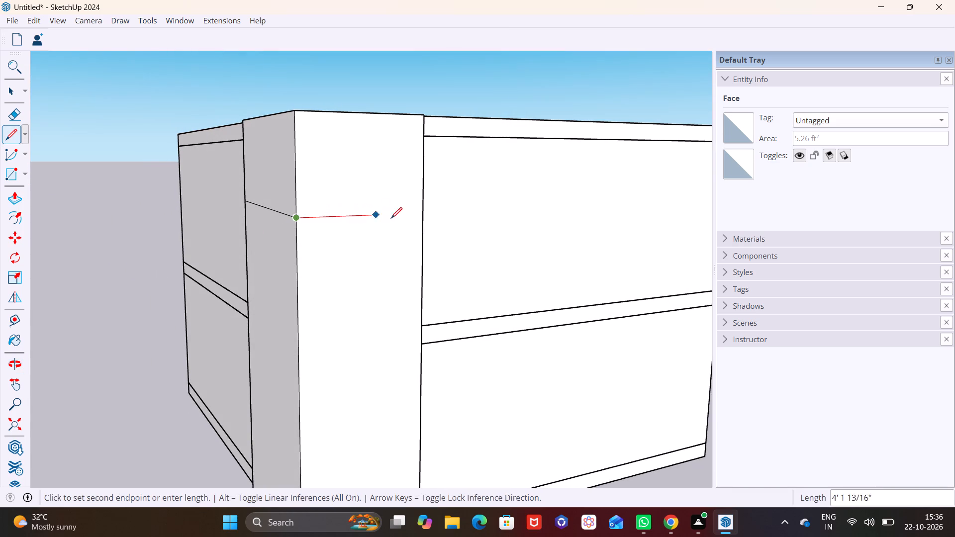
pyautogui.click(421, 220)
# Draw a second line around both projection faces below the first, about 6' 9 3/4" long on the return face, closing a band.
pyautogui.moveTo(269, 271); pyautogui.dragTo(397, 272, button='middle')
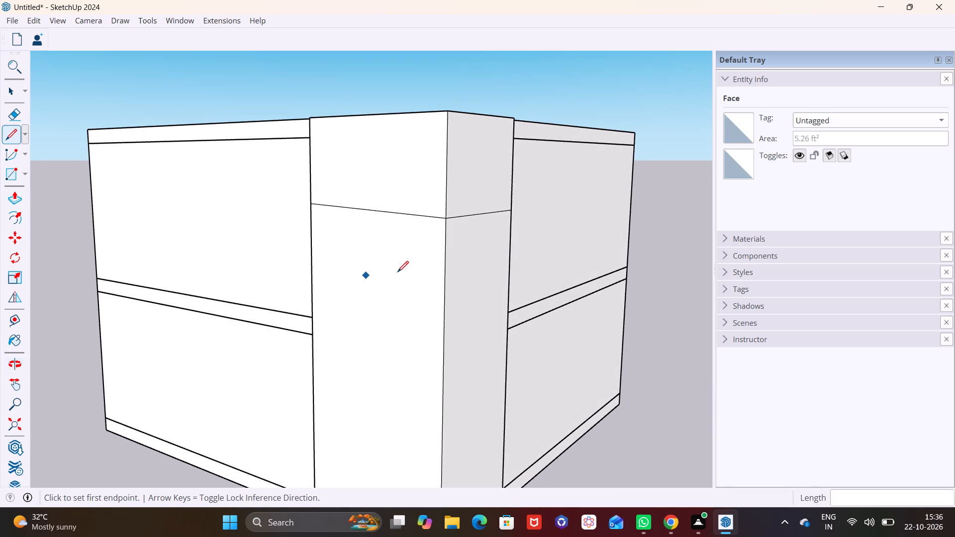
pyautogui.click(313, 253)
pyautogui.click(442, 264)
pyautogui.moveTo(475, 266); pyautogui.dragTo(303, 268, button='middle')
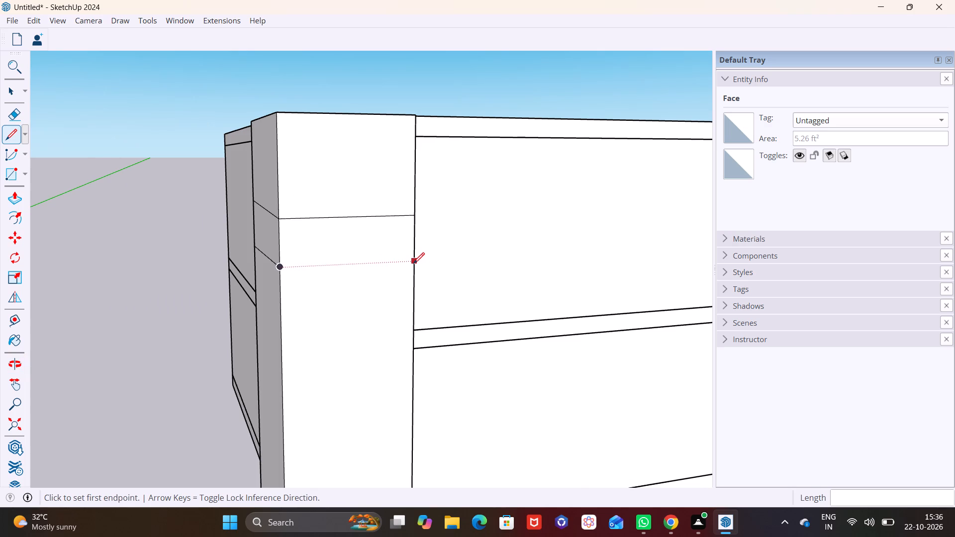
pyautogui.click(413, 264)
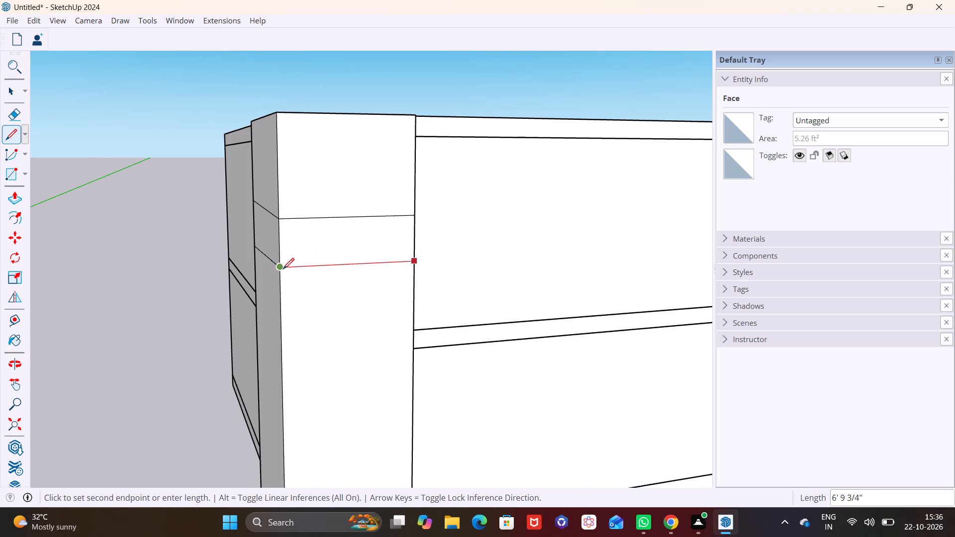
pyautogui.click(283, 269)
# Offset the wider band face on the corner projection inward by about 2 15/16" to form an inner panel.
pyautogui.moveTo(298, 270); pyautogui.dragTo(396, 313, button='middle')
pyautogui.scroll(-2, 360, 272)
pyautogui.scroll(3, 360, 281)
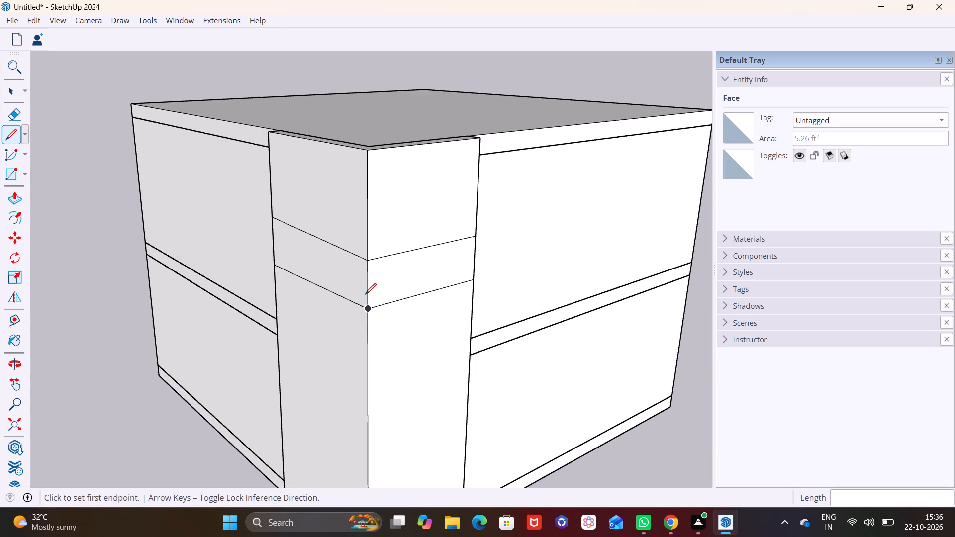
pyautogui.scroll(1, 365, 294)
pyautogui.moveTo(371, 294); pyautogui.dragTo(436, 265, button='middle')
pyautogui.scroll(2, 341, 242)
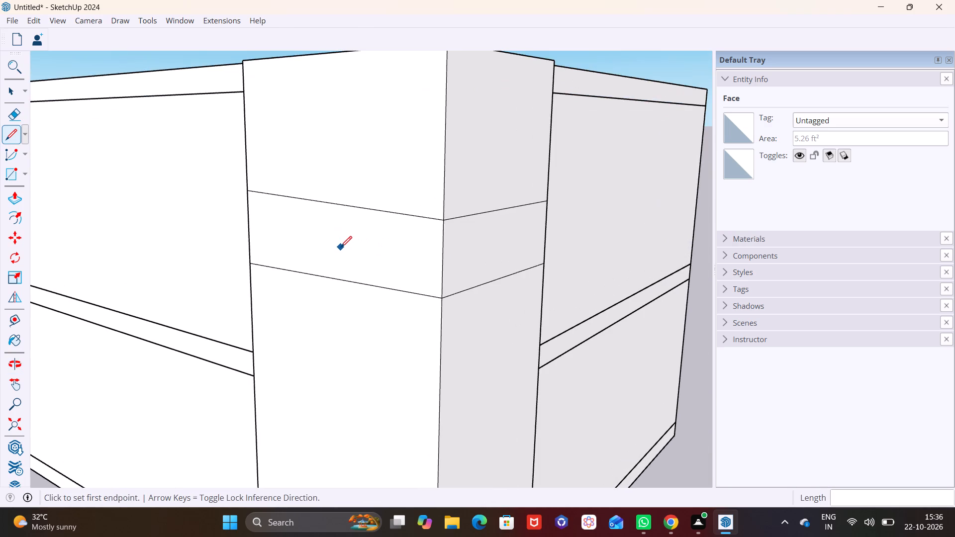
pyautogui.scroll(1, 341, 247)
pyautogui.scroll(-2, 342, 248)
pyautogui.click(24, 176)
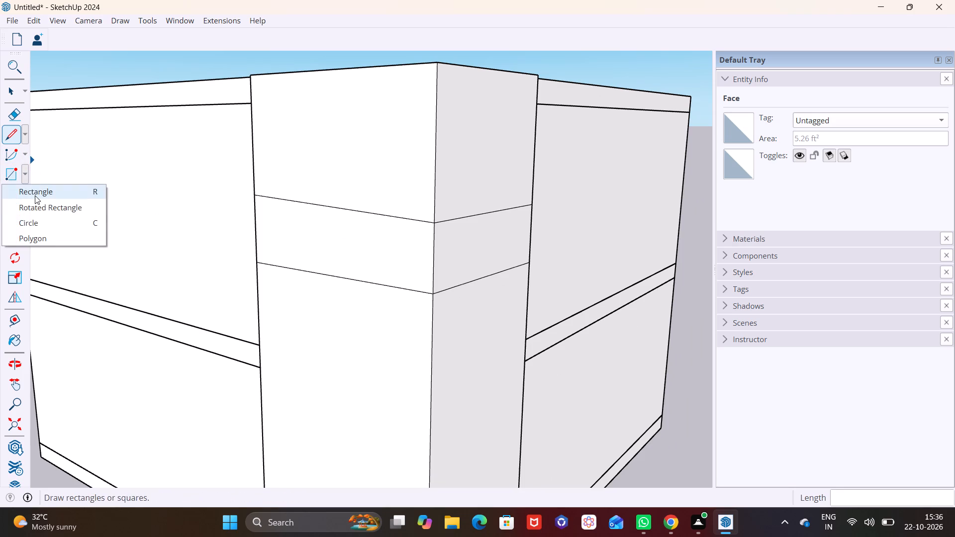
pyautogui.click(42, 189)
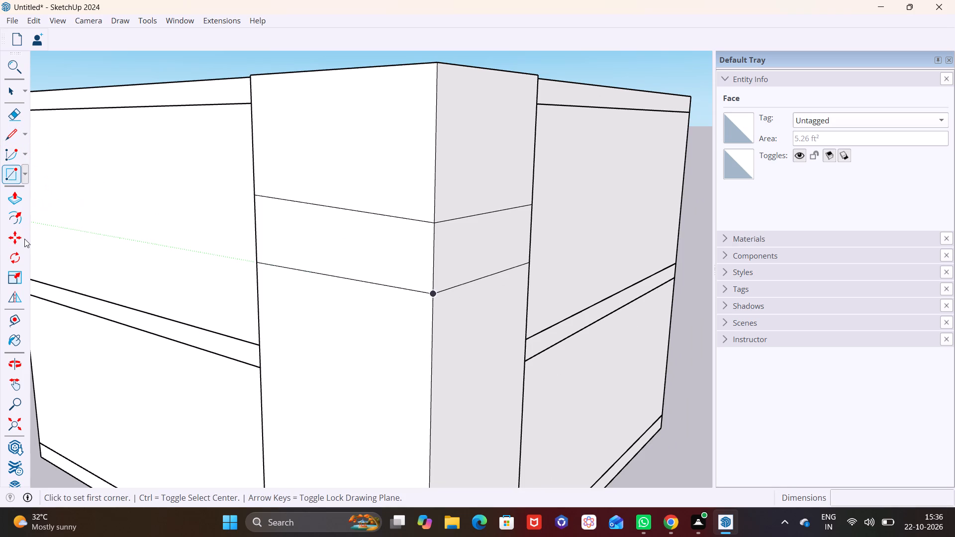
pyautogui.click(18, 222)
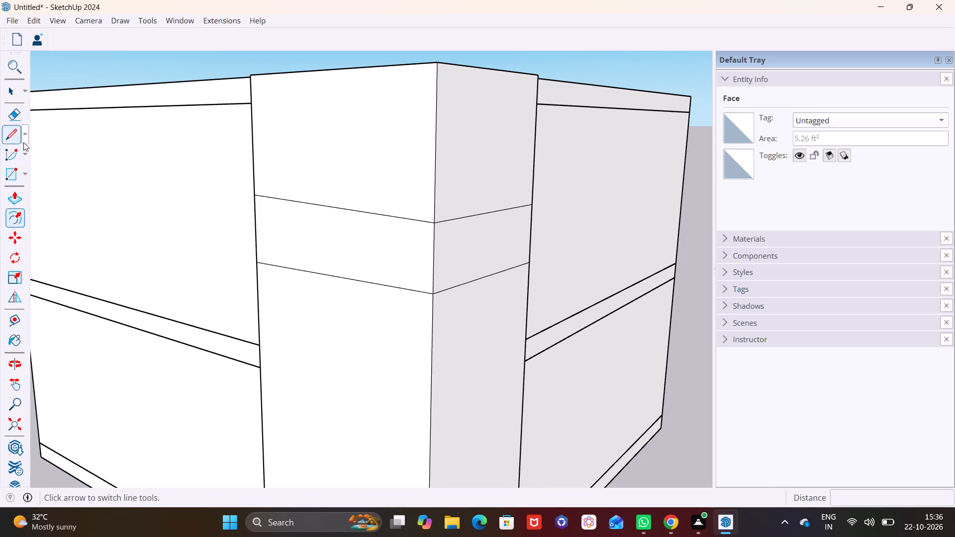
pyautogui.click(16, 92)
pyautogui.click(324, 251)
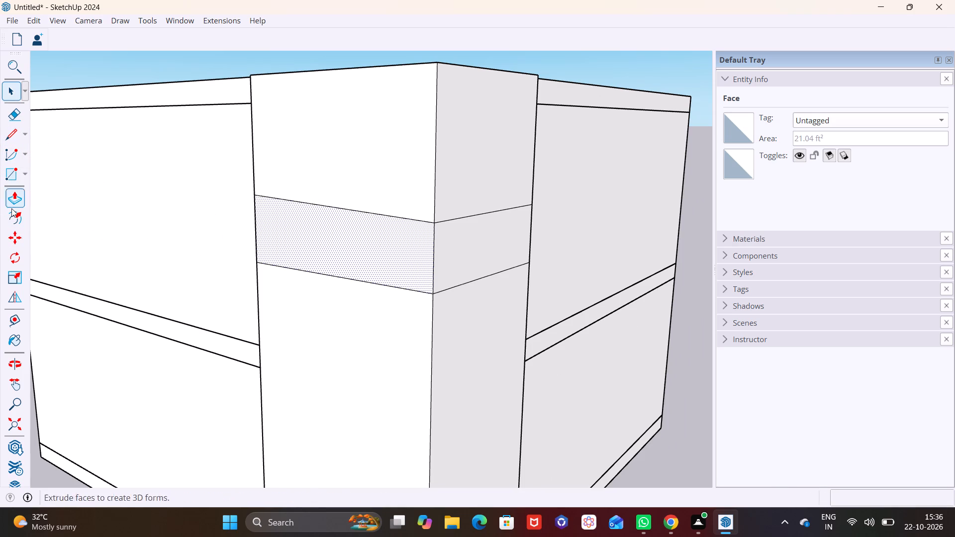
pyautogui.click(13, 218)
pyautogui.click(294, 238)
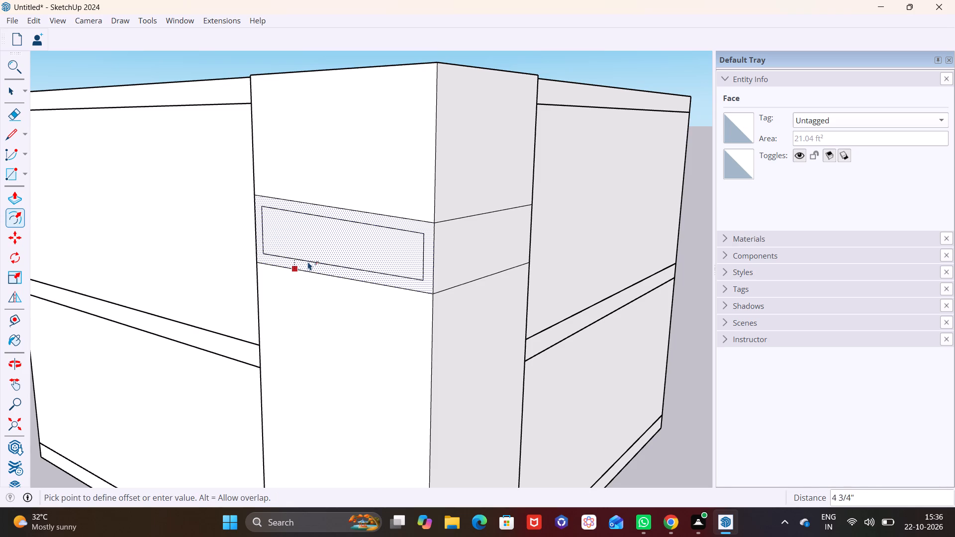
pyautogui.moveTo(303, 263); pyautogui.dragTo(429, 240, button='middle')
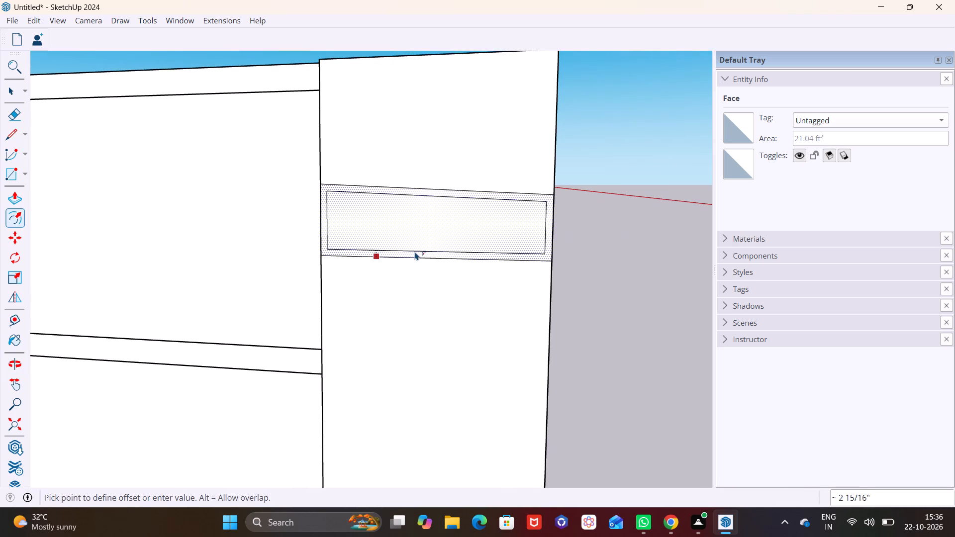
pyautogui.click(415, 252)
# Offset the band's adjoining face around the corner inward by about 2 3/8" to form a matching inner panel.
pyautogui.scroll(-3, 458, 292)
pyautogui.moveTo(475, 294); pyautogui.dragTo(152, 290, button='middle')
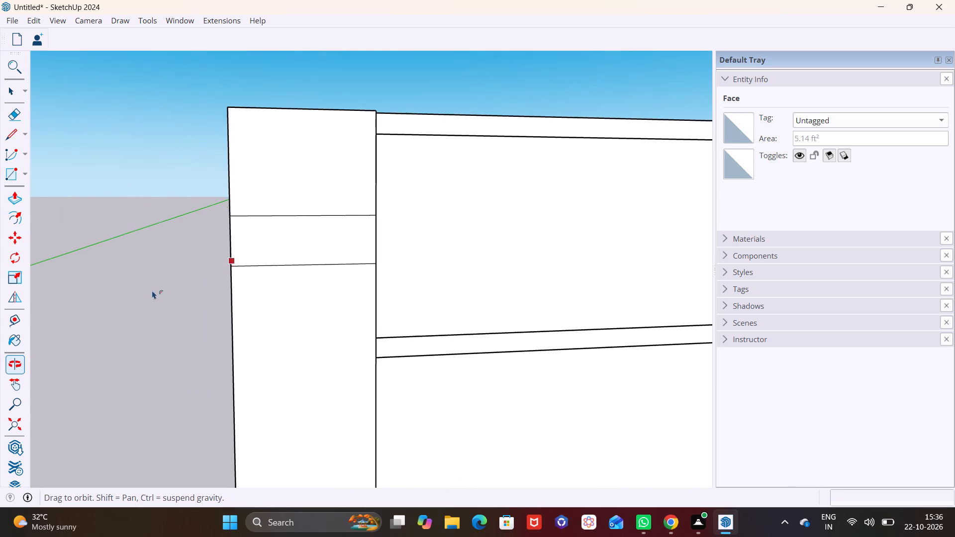
pyautogui.click(12, 98)
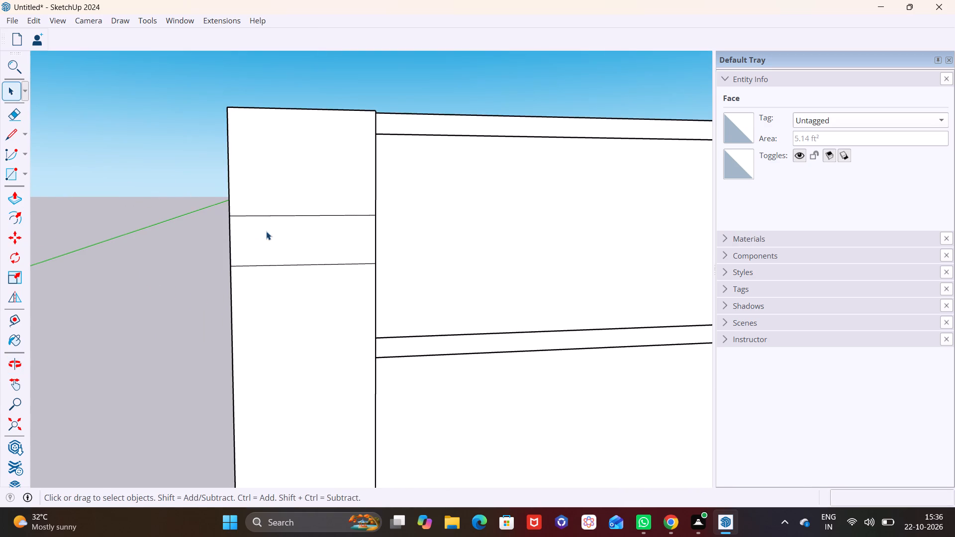
pyautogui.click(266, 231)
pyautogui.click(12, 223)
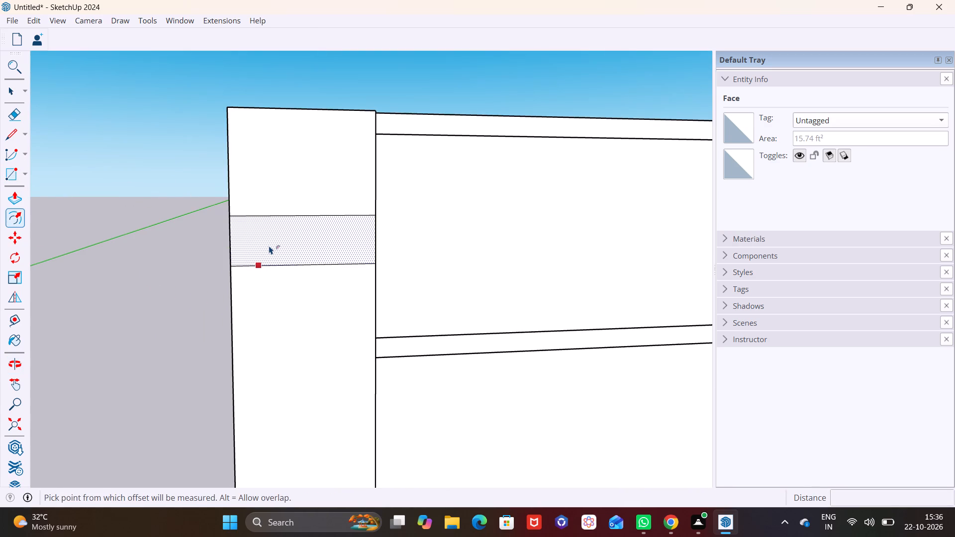
pyautogui.click(269, 246)
pyautogui.scroll(5, 288, 246)
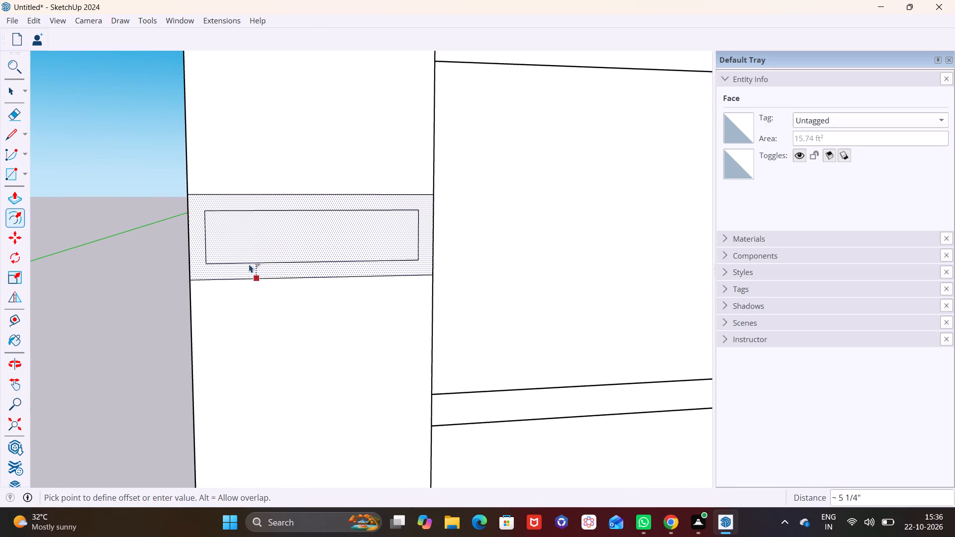
pyautogui.click(236, 272)
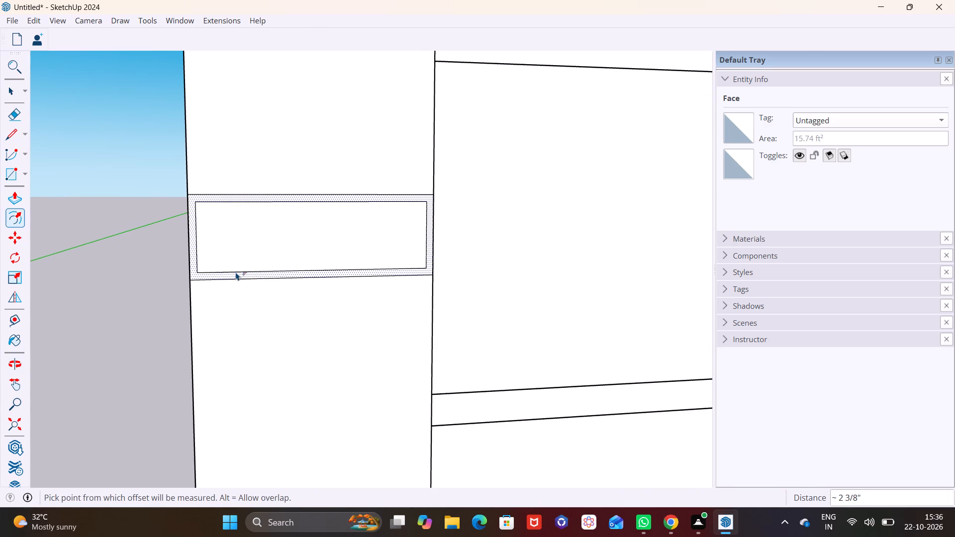
# Join the two inner panels' upper and lower corners across the projection's corner edge with short lines of about 2 15/16" and 2 7/16".
pyautogui.moveTo(264, 273); pyautogui.dragTo(407, 292, button='middle')
pyautogui.scroll(-2, 281, 286)
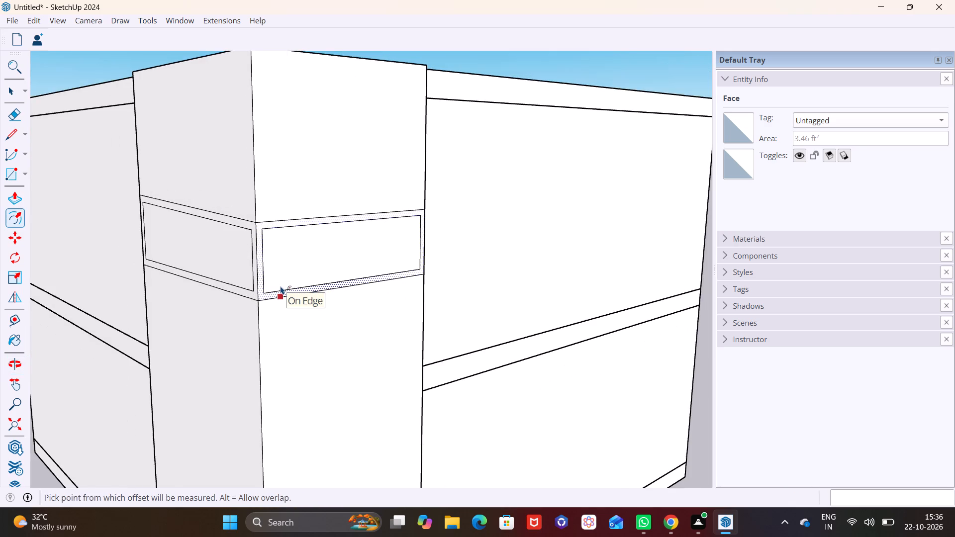
pyautogui.scroll(-2, 281, 286)
pyautogui.moveTo(278, 278); pyautogui.dragTo(331, 269, button='middle')
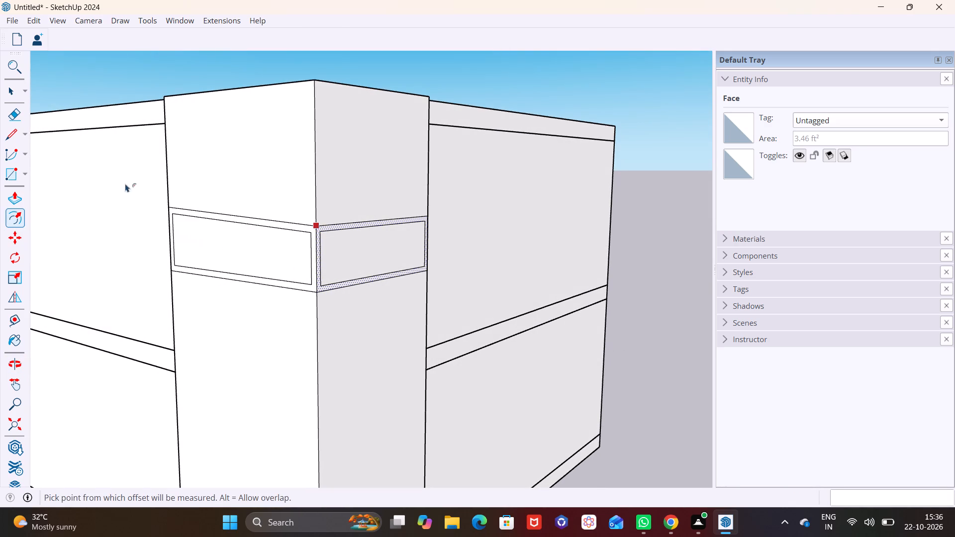
pyautogui.click(18, 129)
pyautogui.scroll(5, 295, 245)
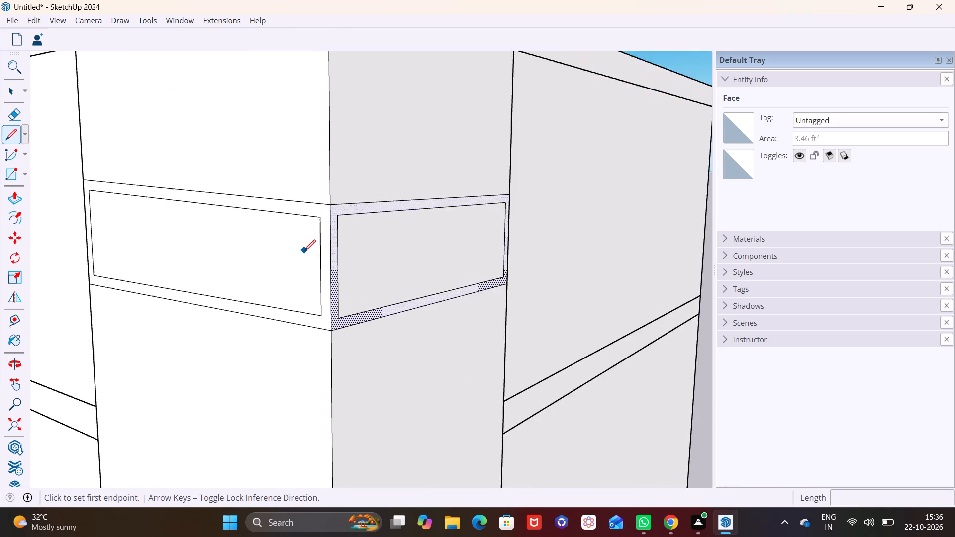
pyautogui.scroll(4, 304, 251)
pyautogui.click(328, 207)
pyautogui.click(339, 207)
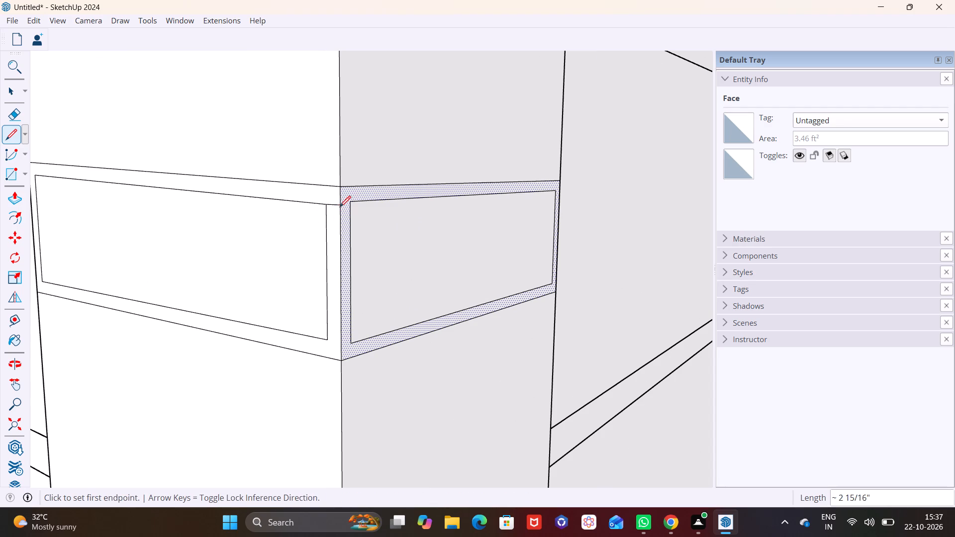
pyautogui.click(350, 205)
pyautogui.click(336, 206)
pyautogui.click(329, 340)
pyautogui.click(341, 345)
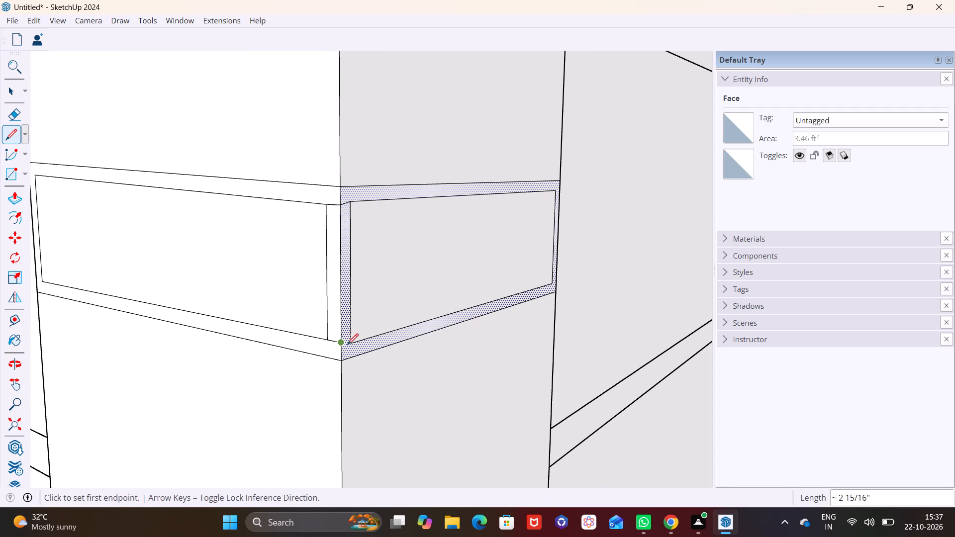
pyautogui.click(352, 343)
pyautogui.click(338, 342)
# Push/Pull the inner panel on the band's wider face inward by about 2 1/2" to recess it.
pyautogui.scroll(-2, 268, 328)
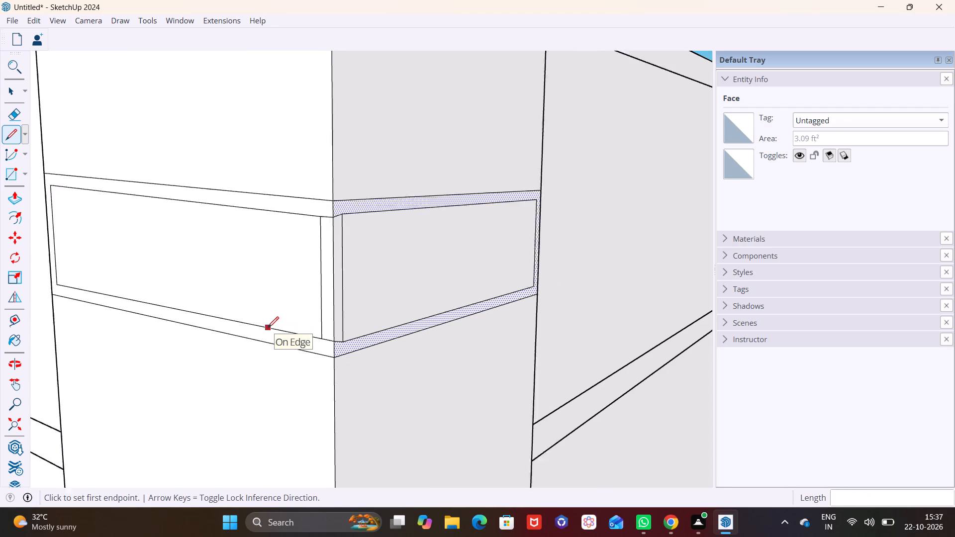
pyautogui.scroll(-3, 268, 328)
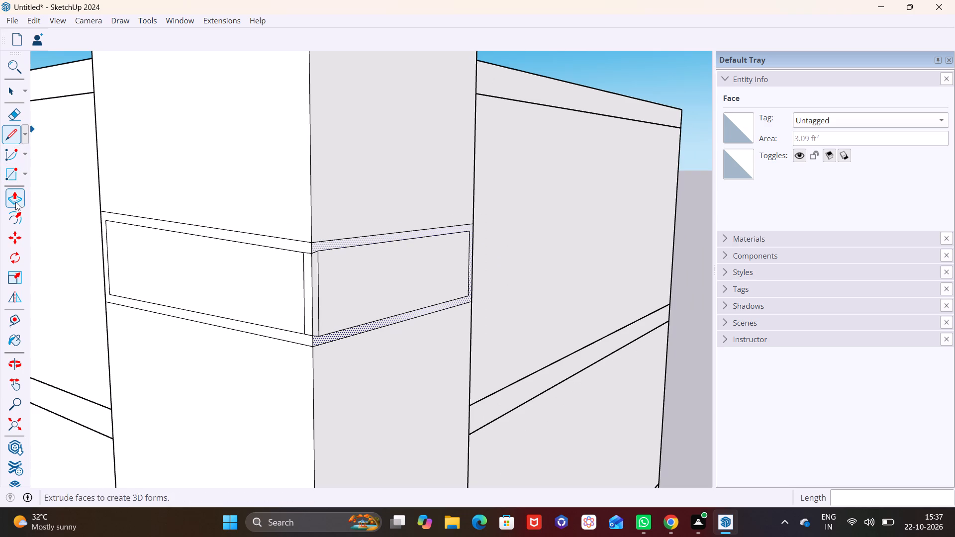
pyautogui.click(9, 96)
pyautogui.click(152, 261)
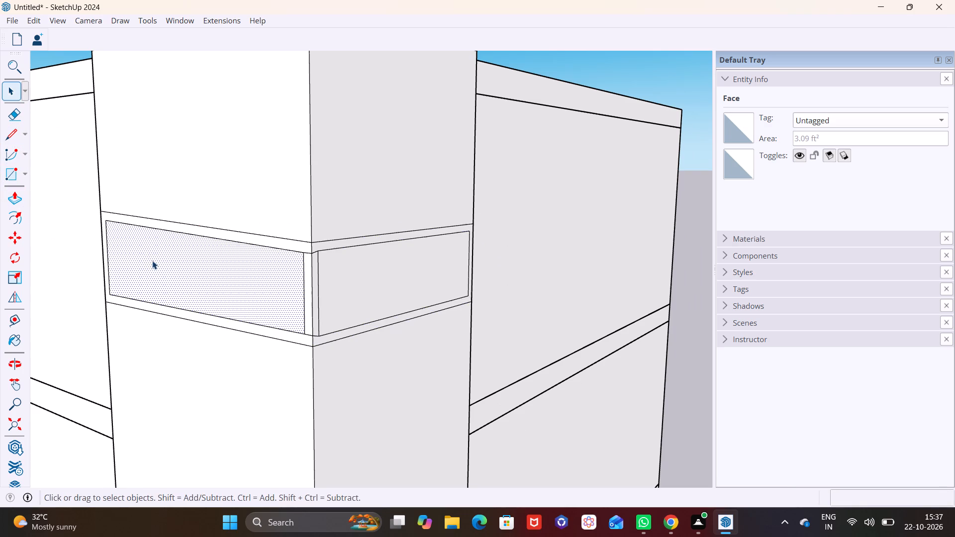
pyautogui.click(15, 198)
pyautogui.click(201, 266)
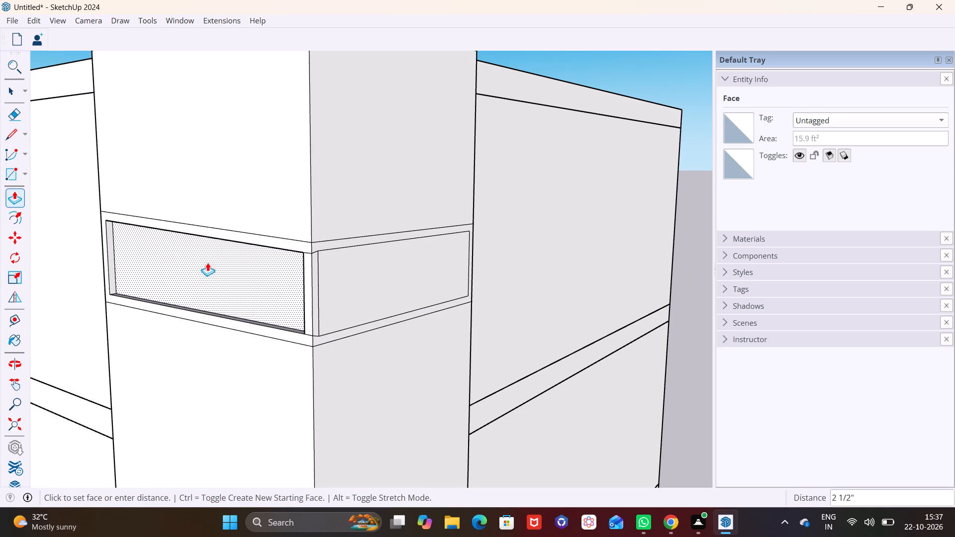
pyautogui.click(207, 263)
pyautogui.moveTo(379, 312); pyautogui.dragTo(354, 313, button='middle')
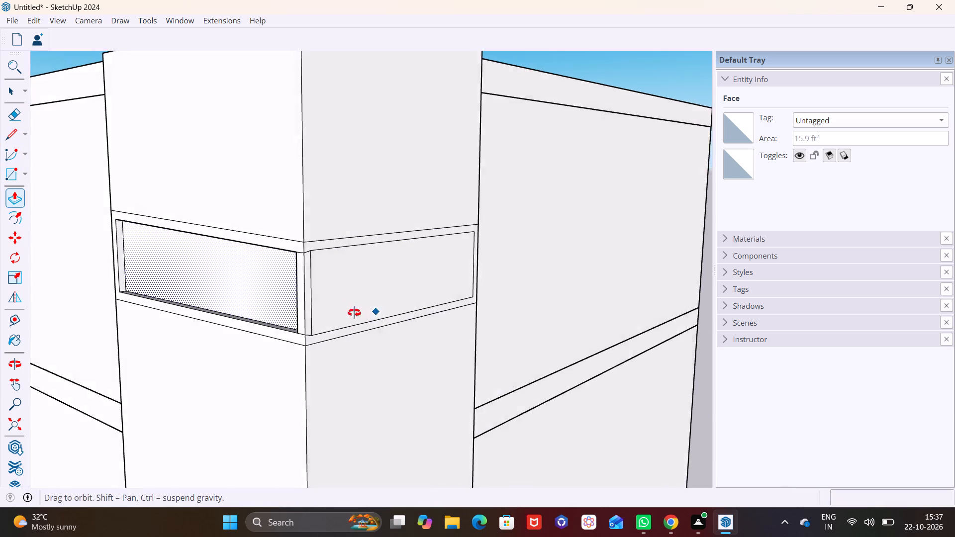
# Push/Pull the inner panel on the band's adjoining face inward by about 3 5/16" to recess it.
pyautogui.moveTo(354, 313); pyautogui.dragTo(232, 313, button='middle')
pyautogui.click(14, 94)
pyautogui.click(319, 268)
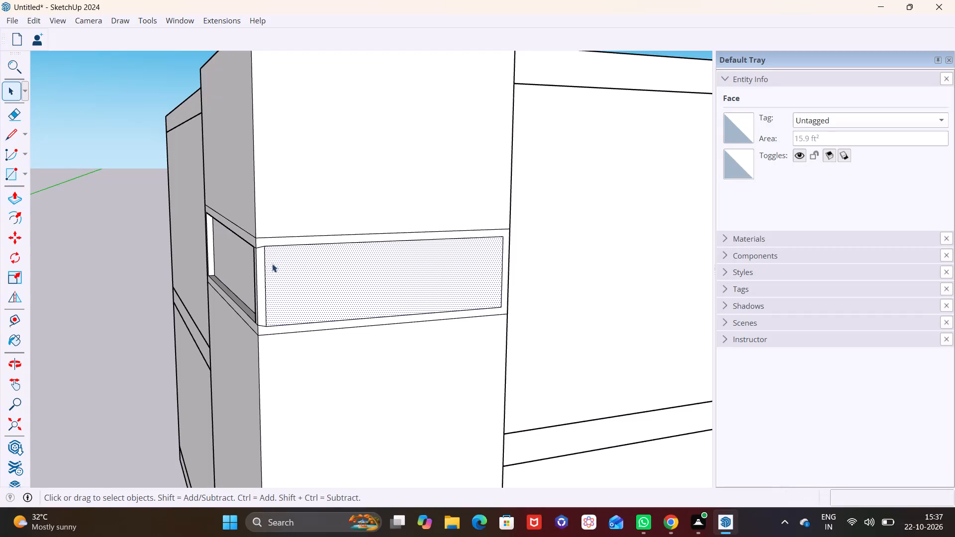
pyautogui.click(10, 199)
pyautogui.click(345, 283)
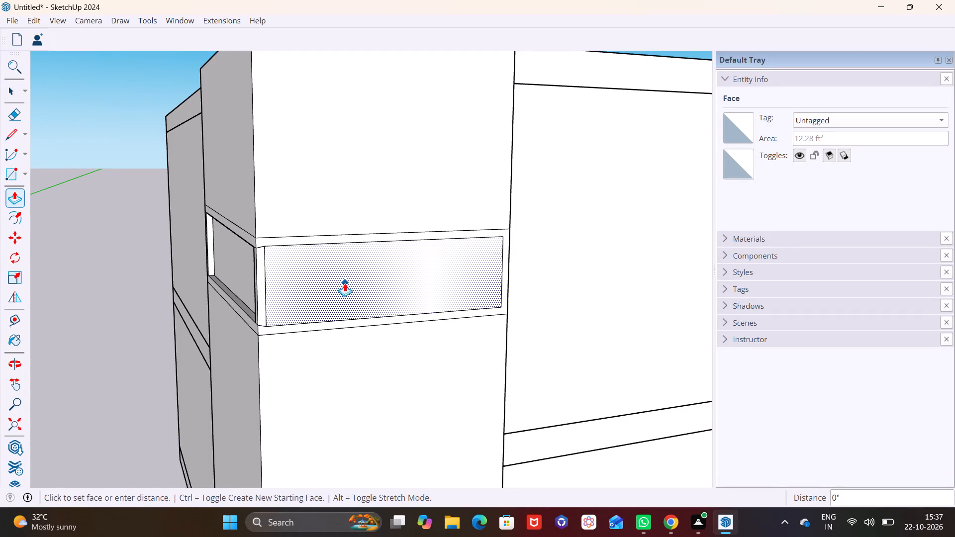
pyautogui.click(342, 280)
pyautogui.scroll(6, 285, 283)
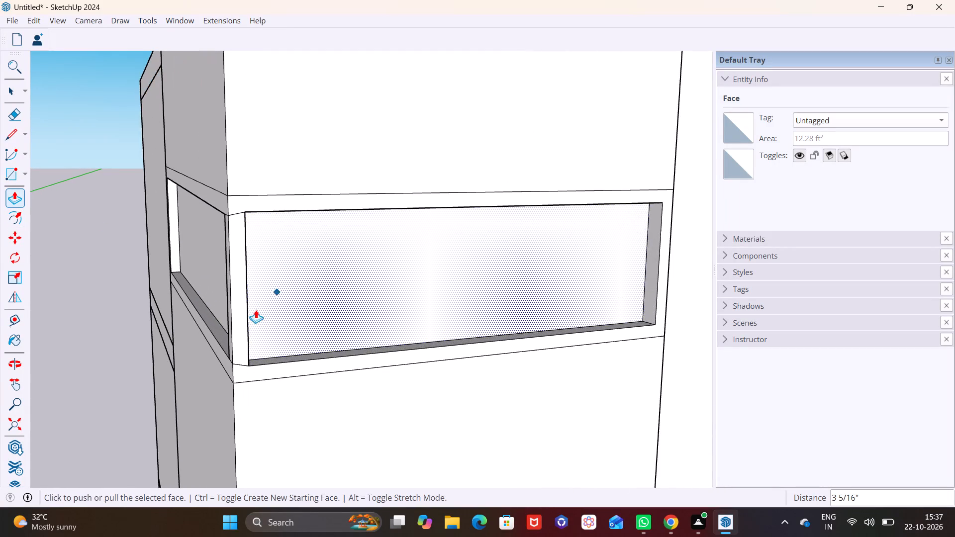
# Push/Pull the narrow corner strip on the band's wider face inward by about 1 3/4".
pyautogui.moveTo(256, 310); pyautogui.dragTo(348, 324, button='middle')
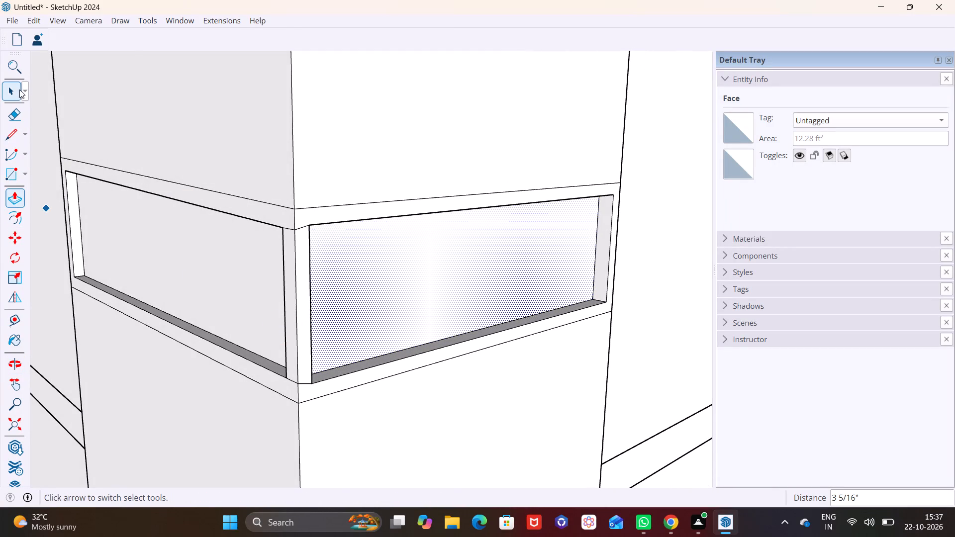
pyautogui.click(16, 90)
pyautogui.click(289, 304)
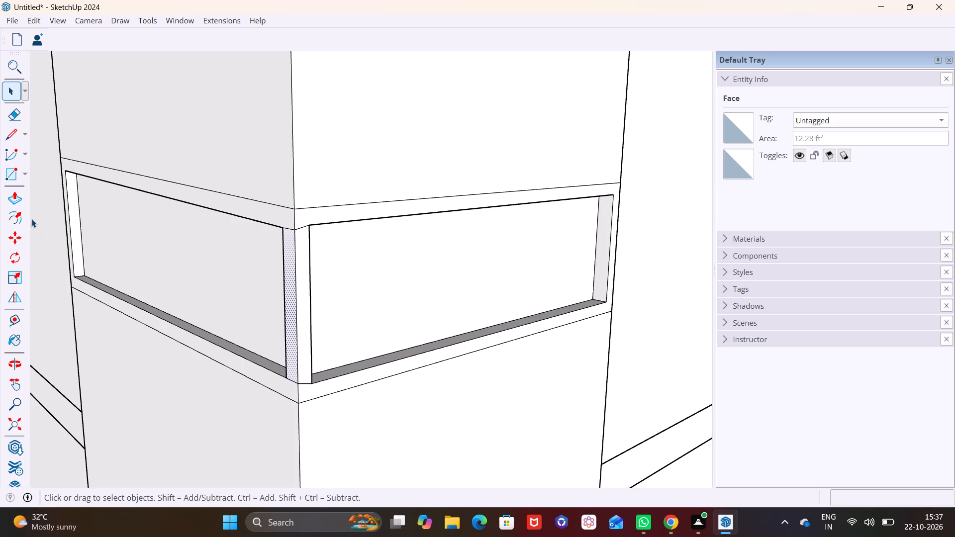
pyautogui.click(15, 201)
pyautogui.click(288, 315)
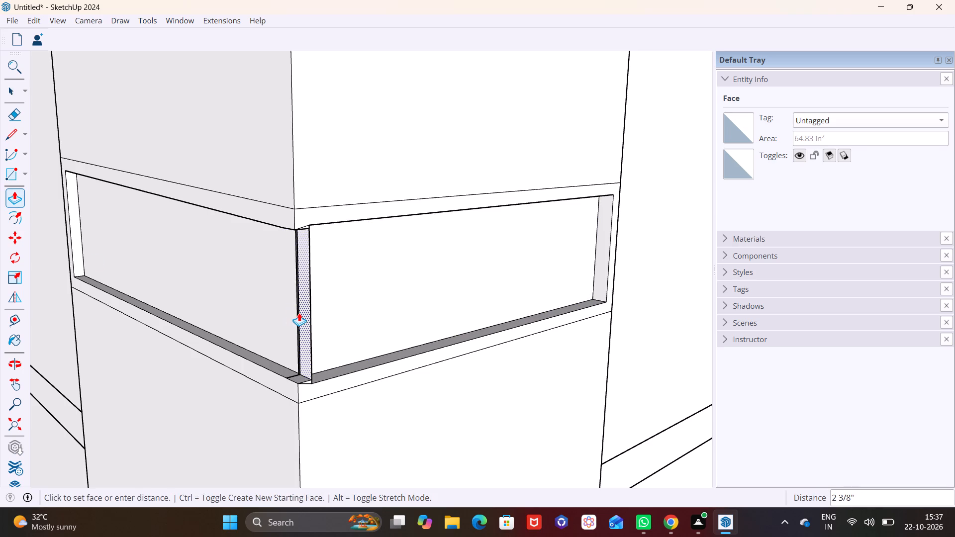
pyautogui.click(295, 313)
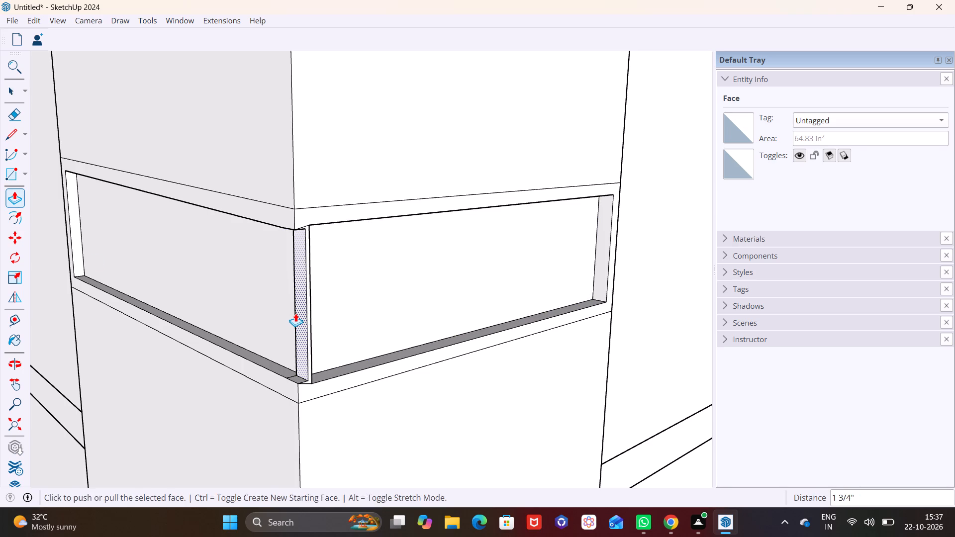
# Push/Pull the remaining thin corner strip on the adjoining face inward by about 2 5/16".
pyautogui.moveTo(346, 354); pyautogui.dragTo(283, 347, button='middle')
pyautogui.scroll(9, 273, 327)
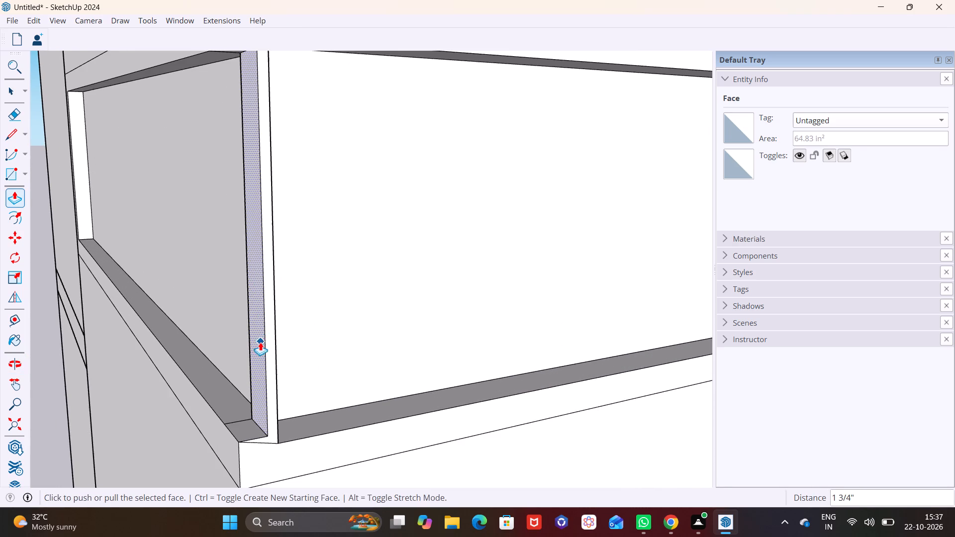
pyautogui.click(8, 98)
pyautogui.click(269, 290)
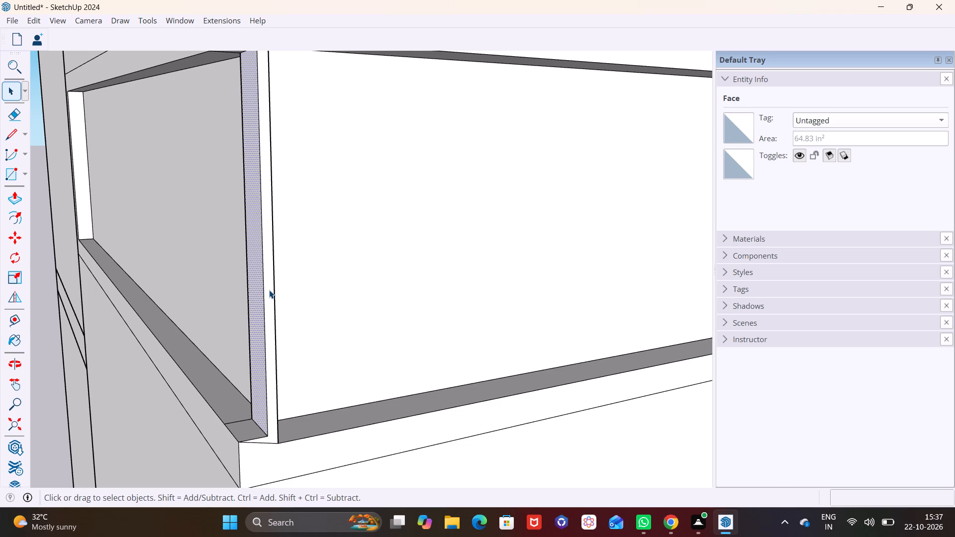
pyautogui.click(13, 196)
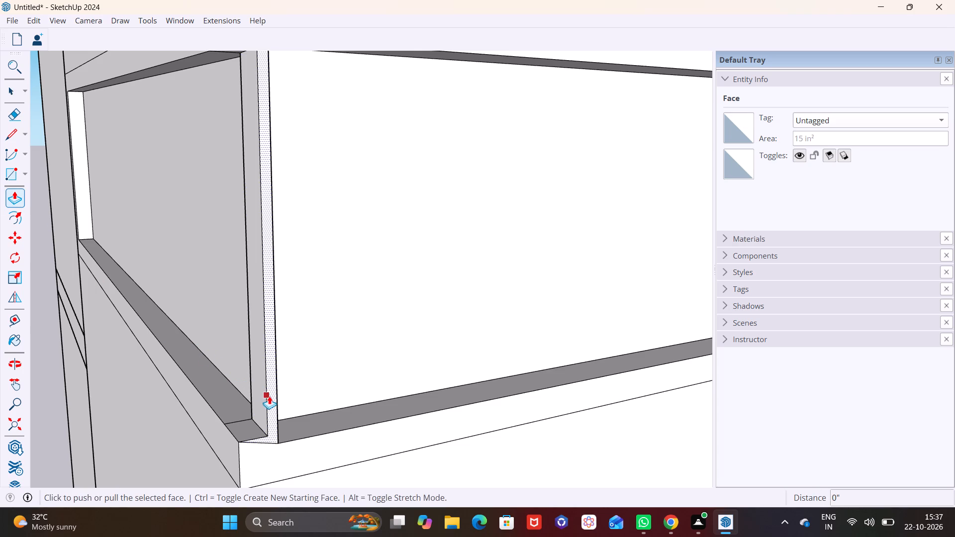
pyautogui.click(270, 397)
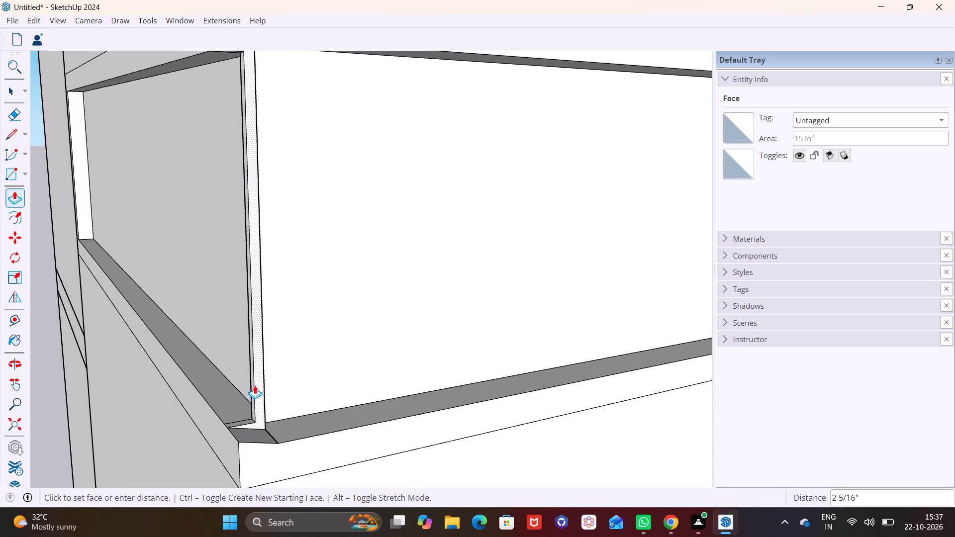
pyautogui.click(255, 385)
# Examine the recessed window band around the projection's corner, including the upper junction where the two recesses meet.
pyautogui.scroll(-8, 339, 391)
pyautogui.moveTo(342, 369); pyautogui.dragTo(500, 295, button='middle')
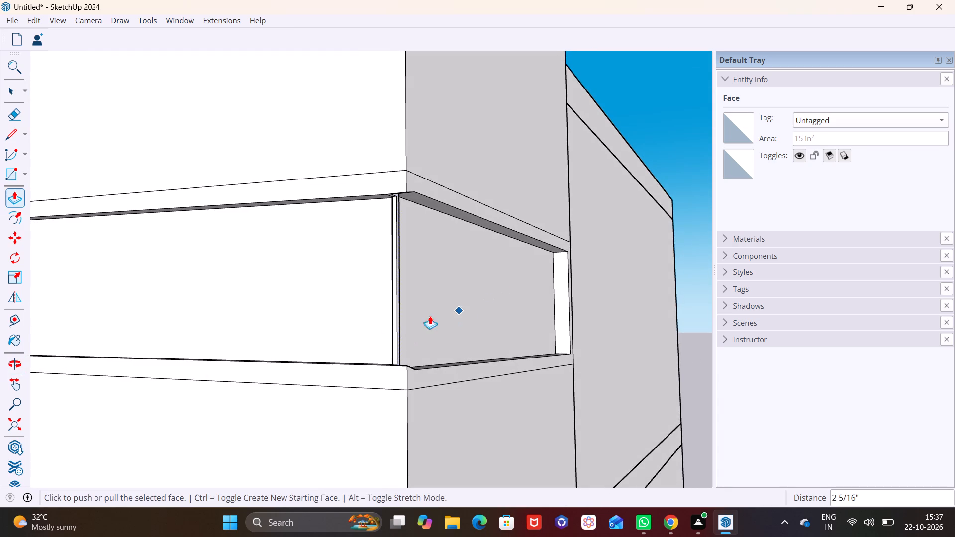
pyautogui.scroll(-7, 385, 318)
pyautogui.moveTo(401, 288); pyautogui.dragTo(390, 363, button='middle')
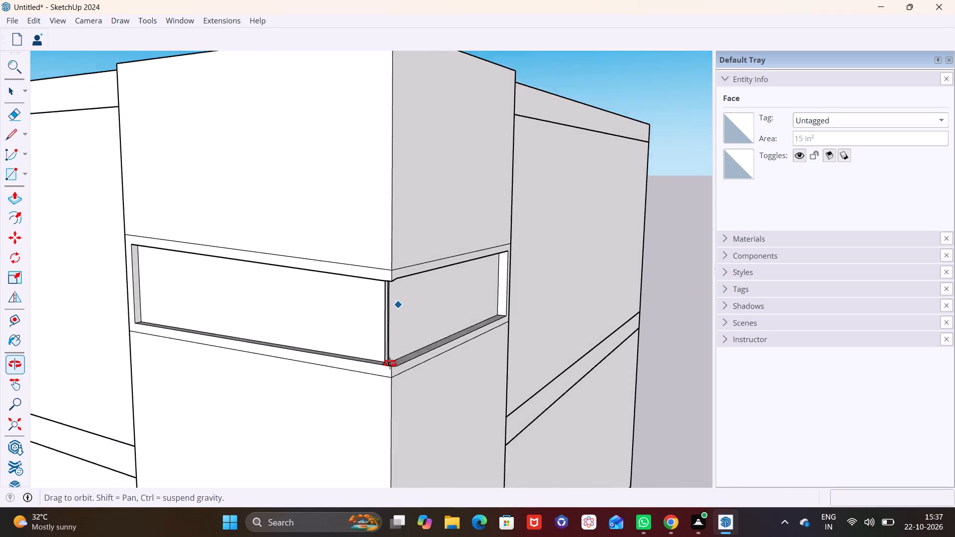
pyautogui.moveTo(390, 363); pyautogui.dragTo(389, 363, button='middle')
pyautogui.scroll(-15, 390, 360)
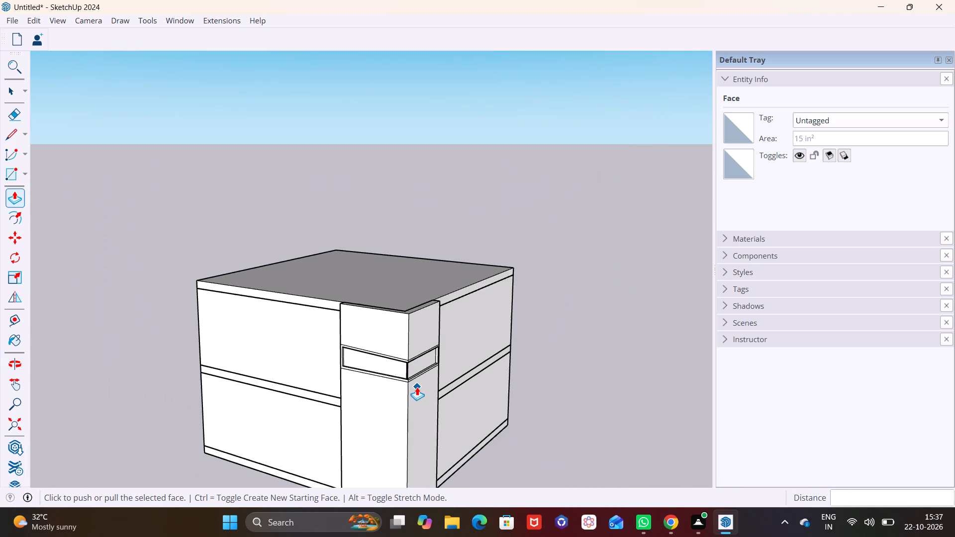
pyautogui.scroll(-1, 417, 387)
pyautogui.moveTo(417, 387); pyautogui.dragTo(443, 288, button='middle')
pyautogui.scroll(1, 422, 291)
pyautogui.moveTo(422, 286); pyautogui.dragTo(420, 242, button='middle')
pyautogui.scroll(19, 430, 263)
pyautogui.moveTo(425, 242); pyautogui.dragTo(272, 271, button='middle')
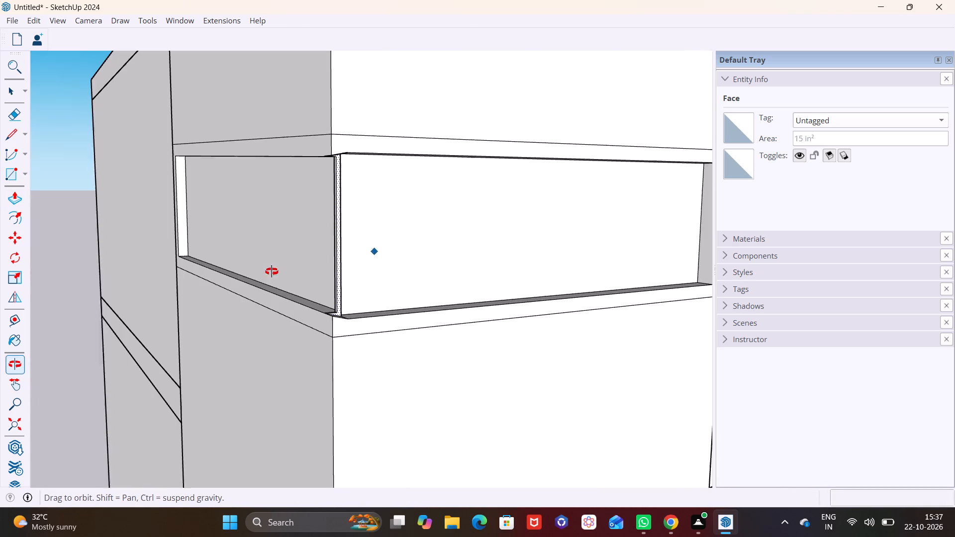
pyautogui.moveTo(272, 271); pyautogui.dragTo(269, 270, button='middle')
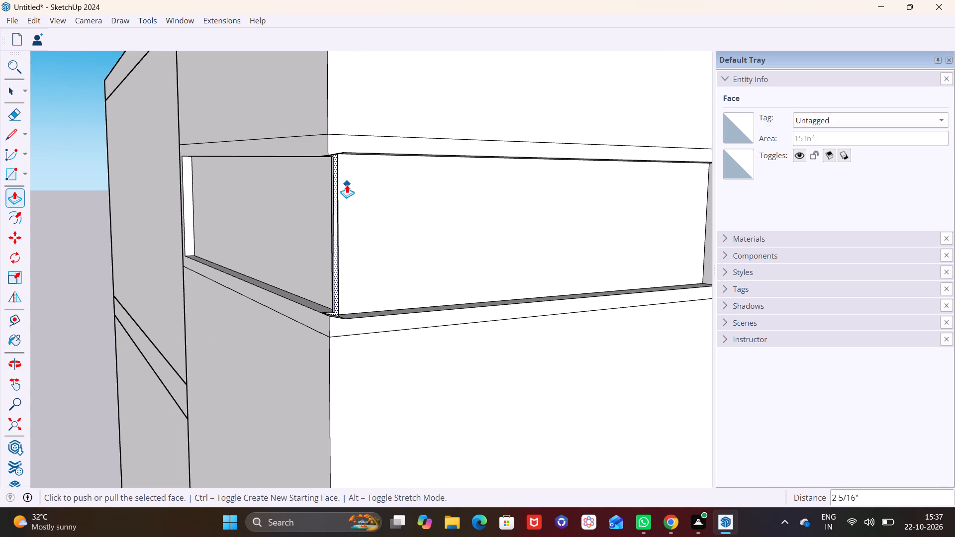
pyautogui.moveTo(321, 164); pyautogui.dragTo(296, 127, button='middle')
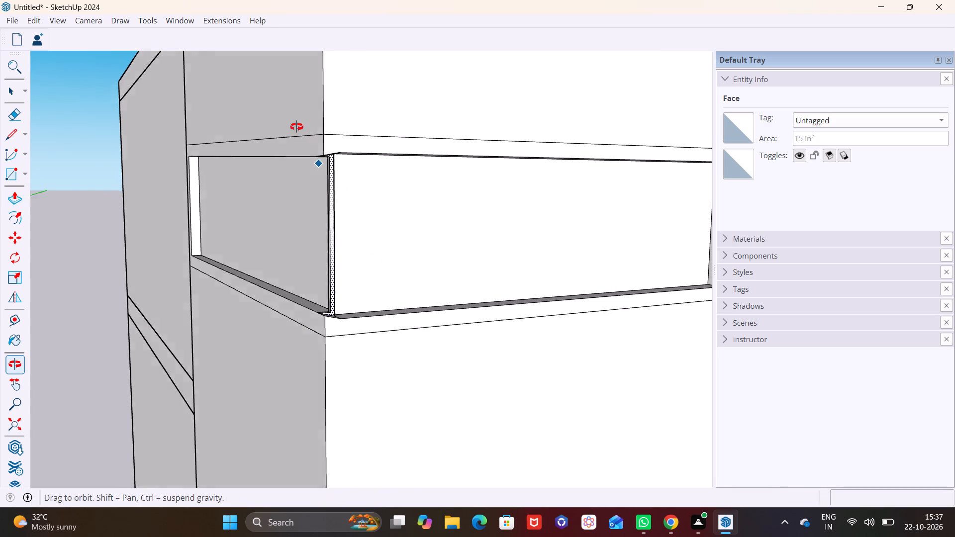
pyautogui.moveTo(296, 127); pyautogui.dragTo(282, 84, button='middle')
pyautogui.scroll(11, 313, 105)
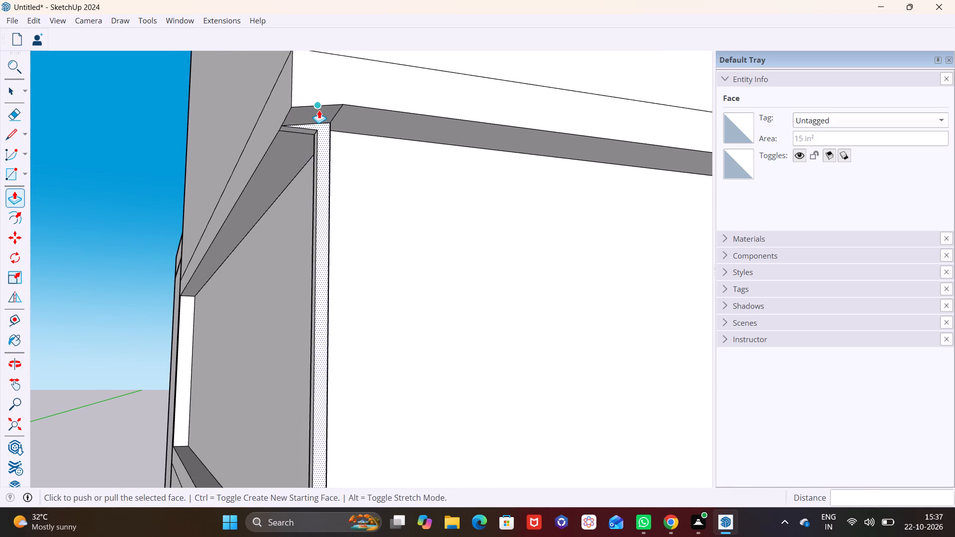
pyautogui.moveTo(319, 110); pyautogui.dragTo(310, 138, button='middle')
# Undo the strip and panel recesses, the corner joining lines and both inner panel offsets, back to the plain band faces.
pyautogui.hotkey('ctrl', 'z')
pyautogui.hotkey('ctrl', 'z')
pyautogui.hotkey('ctrl', 'z')
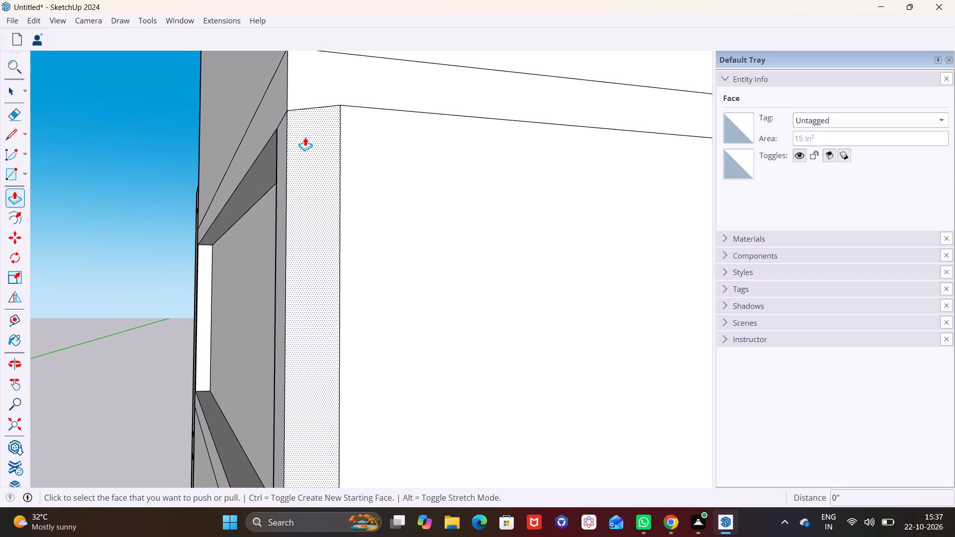
pyautogui.hotkey('ctrl', 'z')
pyautogui.hotkey('ctrl', 'z')
pyautogui.hotkey('ctrl', 'z')
pyautogui.hotkey('ctrl', 'z')
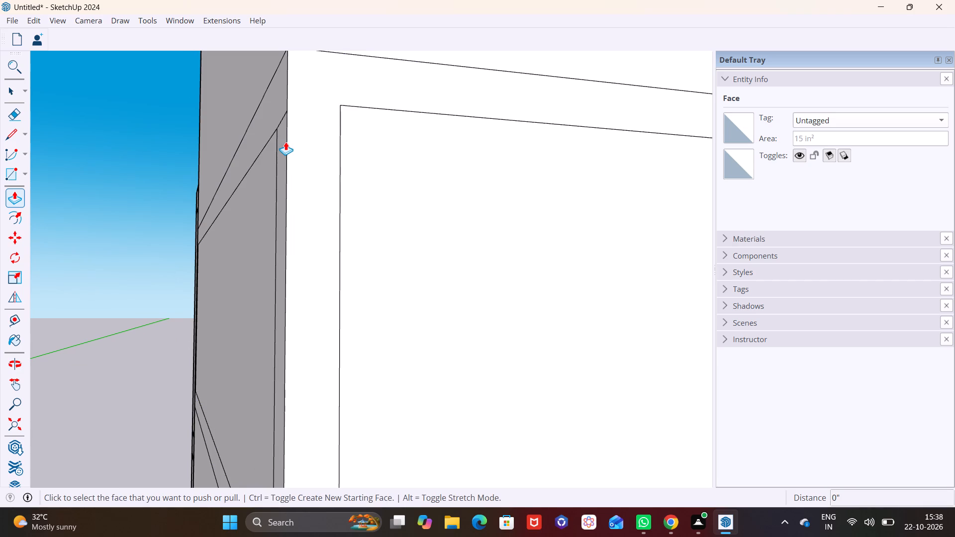
pyautogui.hotkey('ctrl', 'z')
pyautogui.hotkey('ctrl', 'z')
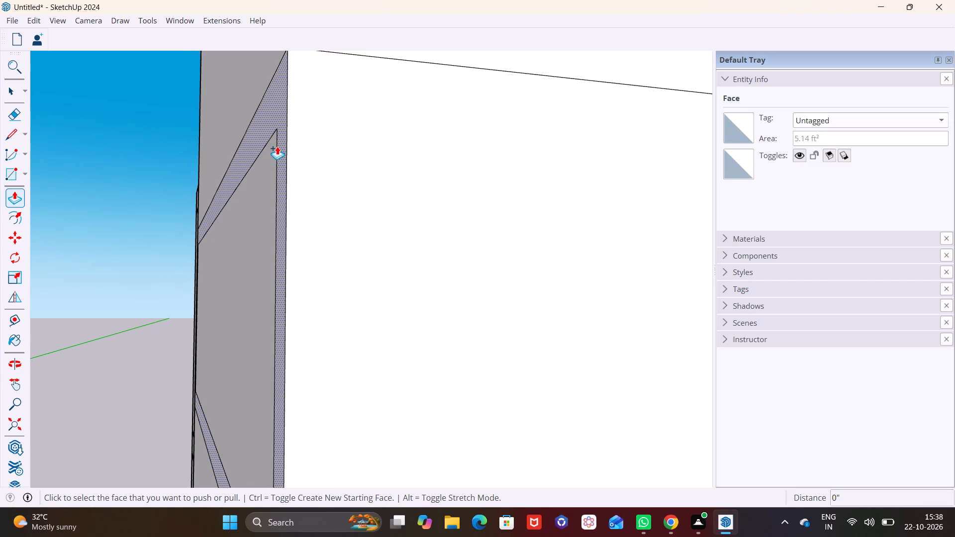
pyautogui.hotkey('ctrl', 'z')
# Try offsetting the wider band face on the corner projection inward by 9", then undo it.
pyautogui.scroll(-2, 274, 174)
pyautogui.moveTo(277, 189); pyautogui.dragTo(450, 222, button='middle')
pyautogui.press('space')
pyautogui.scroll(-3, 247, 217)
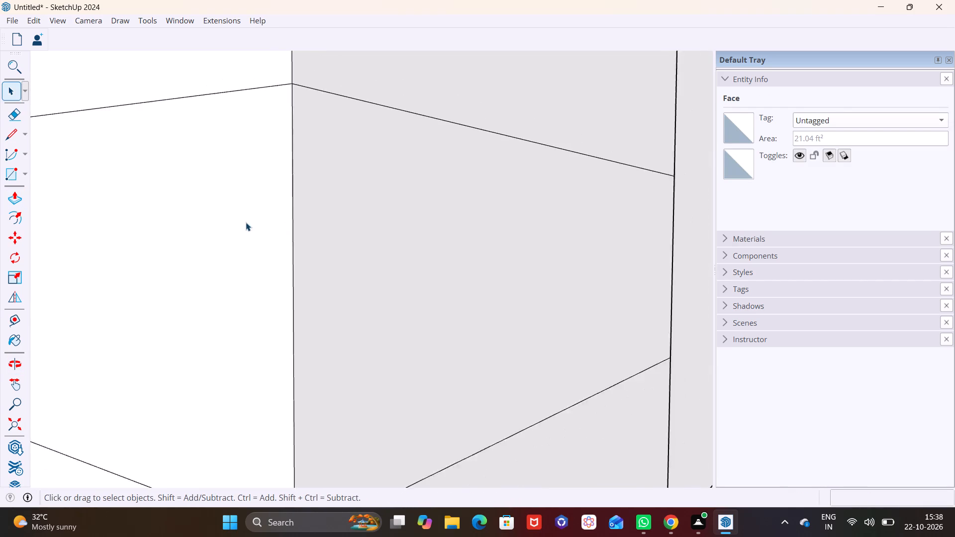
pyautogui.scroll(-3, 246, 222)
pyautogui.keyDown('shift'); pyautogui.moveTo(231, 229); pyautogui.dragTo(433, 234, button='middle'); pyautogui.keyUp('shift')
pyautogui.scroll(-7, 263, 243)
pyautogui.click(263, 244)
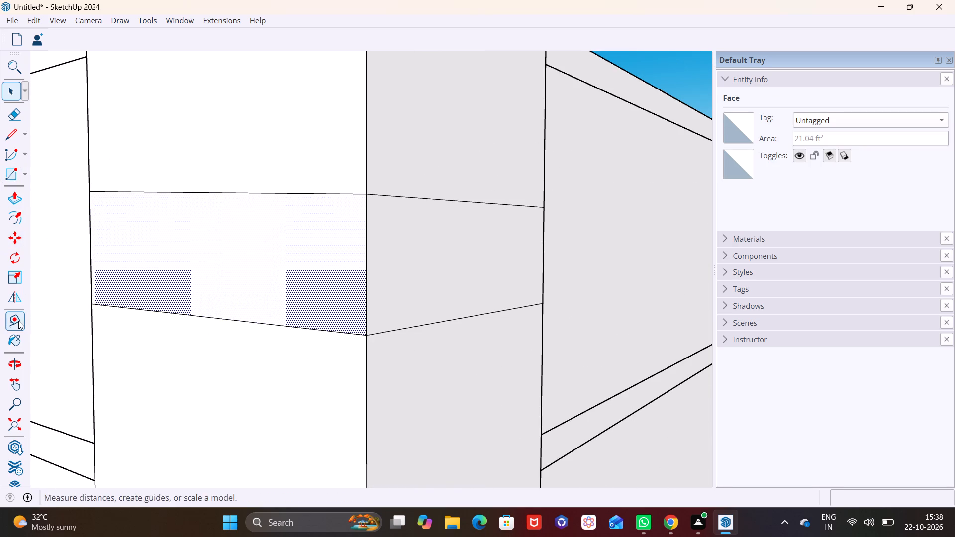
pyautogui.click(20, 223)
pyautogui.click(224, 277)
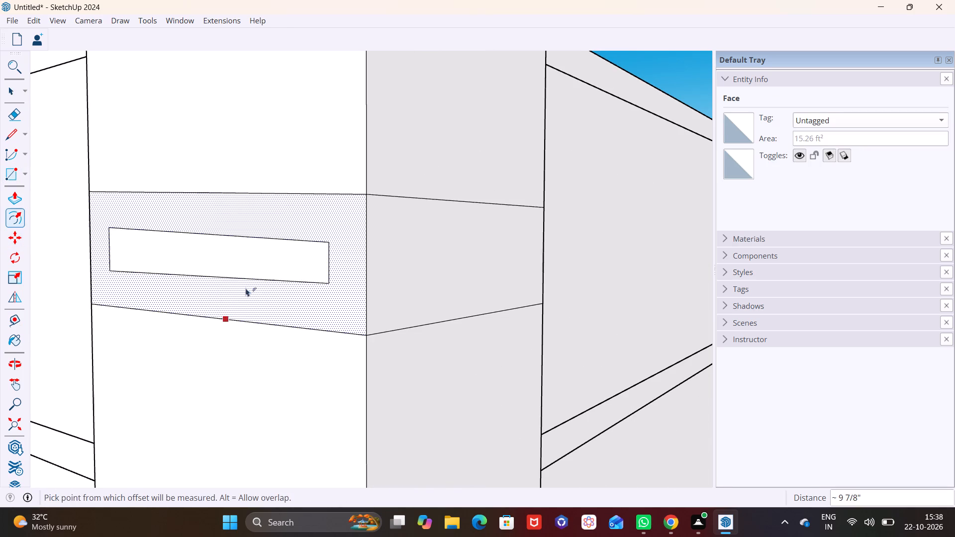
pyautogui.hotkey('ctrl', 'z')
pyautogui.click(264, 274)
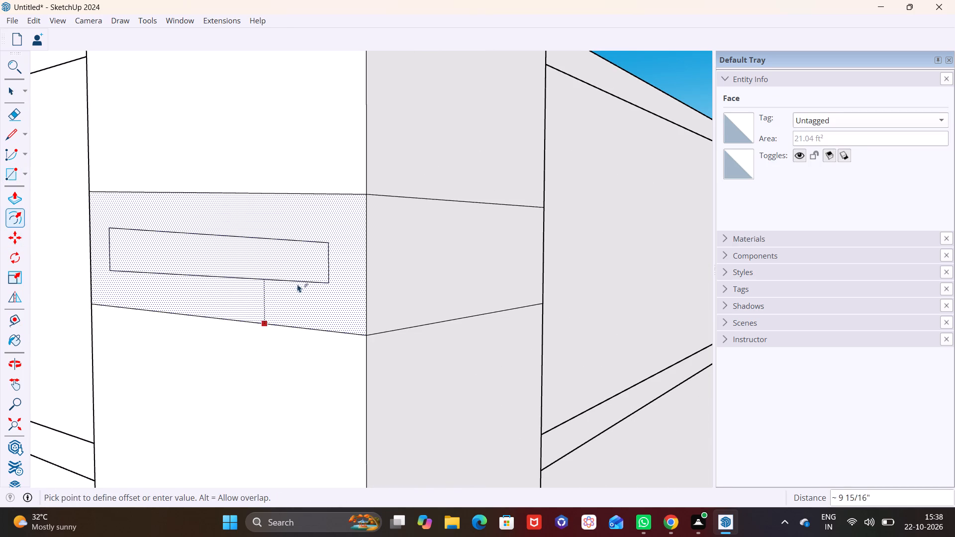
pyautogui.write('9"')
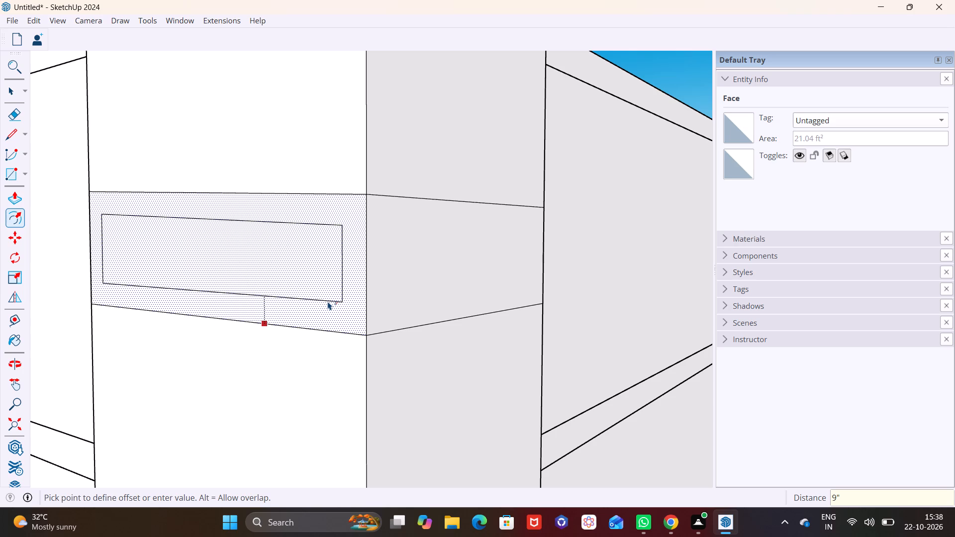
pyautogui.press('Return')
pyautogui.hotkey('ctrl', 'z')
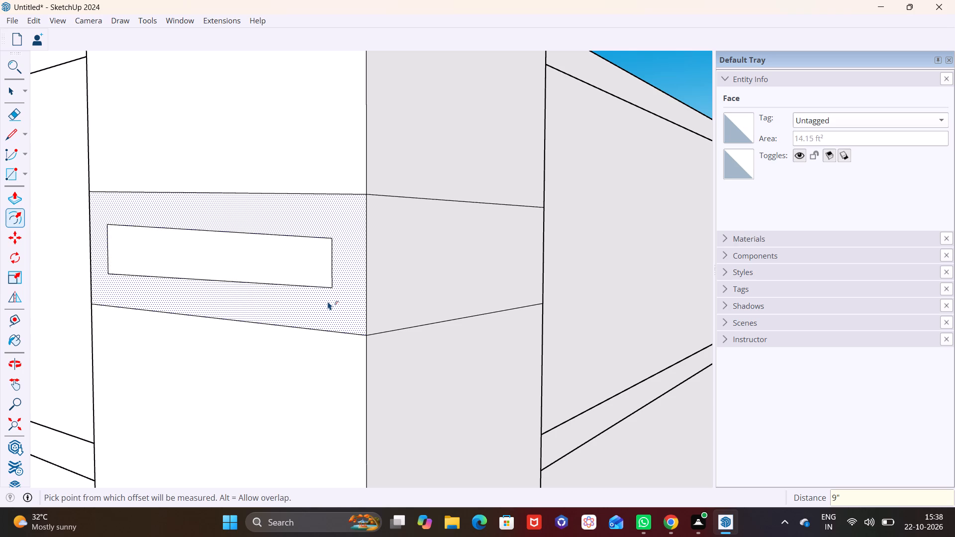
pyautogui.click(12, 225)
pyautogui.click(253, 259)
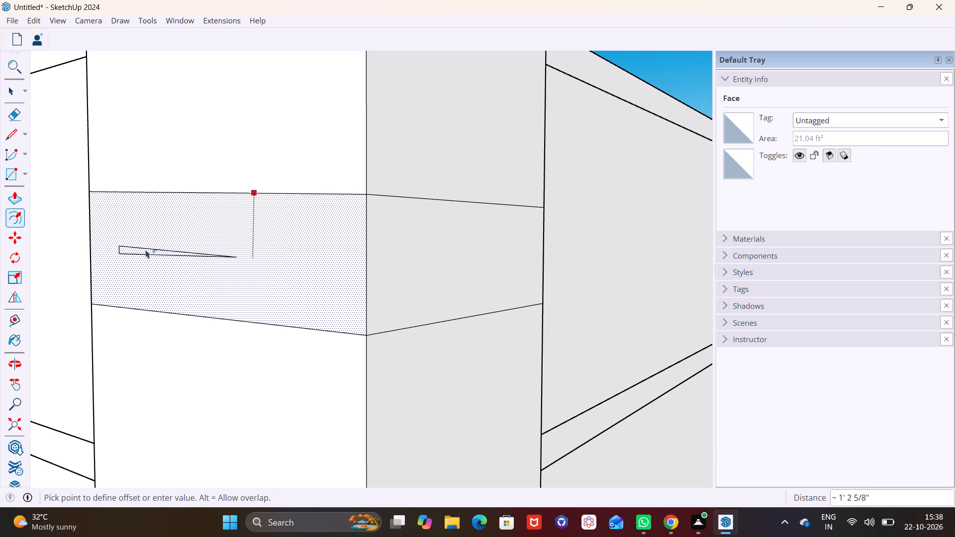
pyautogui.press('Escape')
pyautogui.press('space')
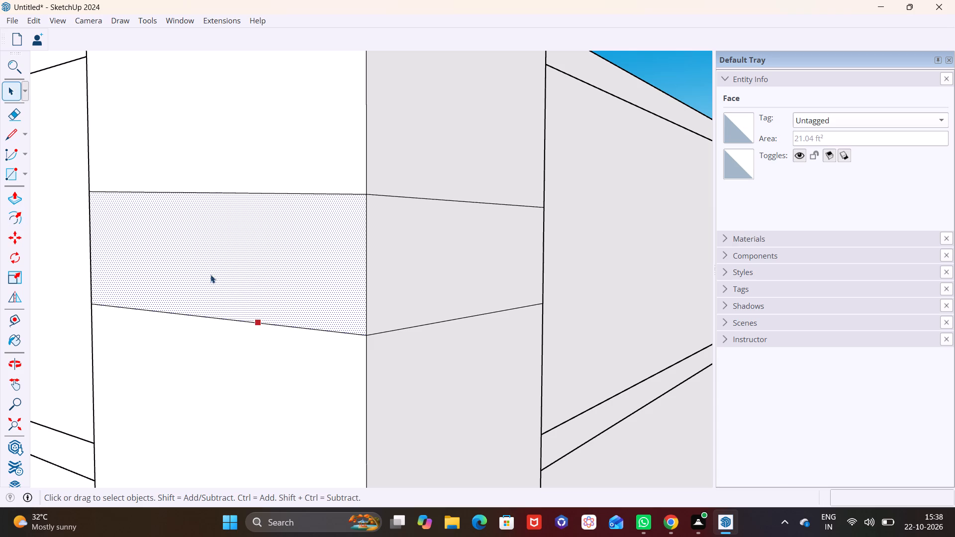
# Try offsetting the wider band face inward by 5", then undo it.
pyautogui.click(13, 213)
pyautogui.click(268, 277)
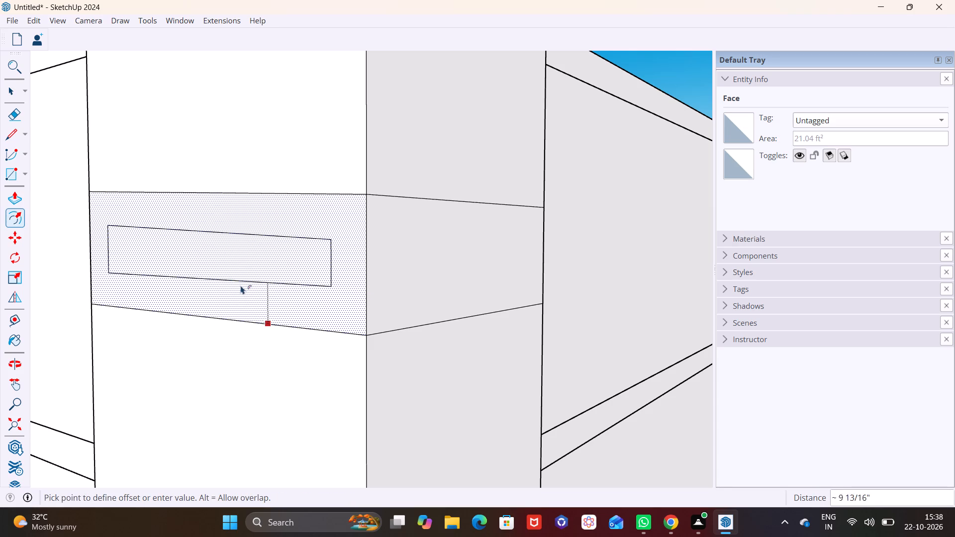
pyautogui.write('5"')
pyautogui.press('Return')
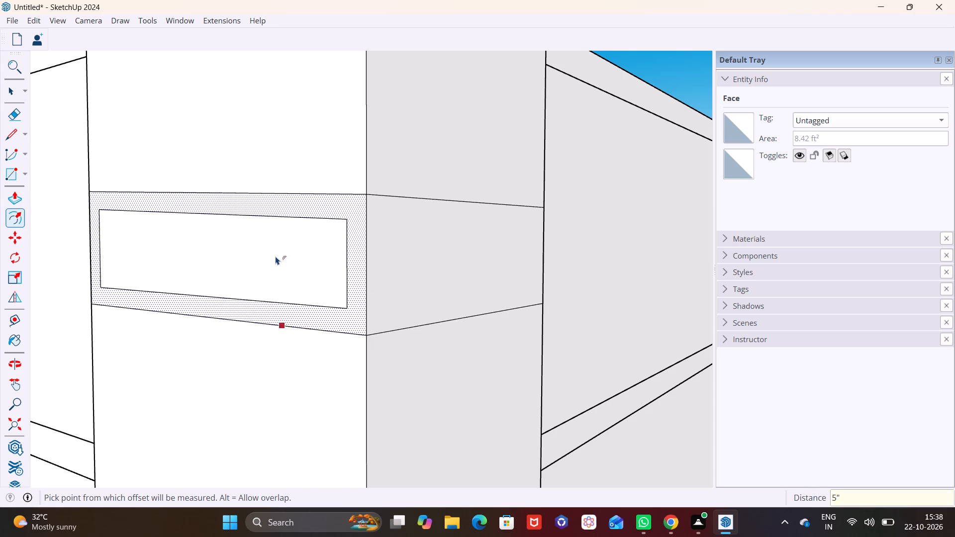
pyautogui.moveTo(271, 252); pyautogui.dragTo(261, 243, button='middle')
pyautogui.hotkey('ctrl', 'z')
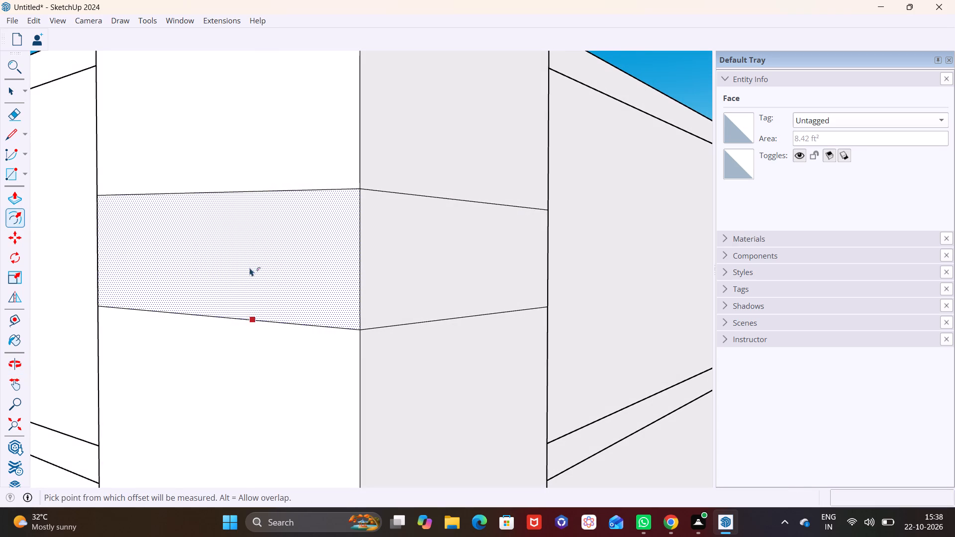
# Offset the wider band face on the corner projection inward by 3" to form an inner panel.
pyautogui.click(250, 268)
pyautogui.write('3"')
pyautogui.press('Return')
# Offset the narrower band face on the corner projection inward by 3" to form a second inner panel.
pyautogui.click(450, 254)
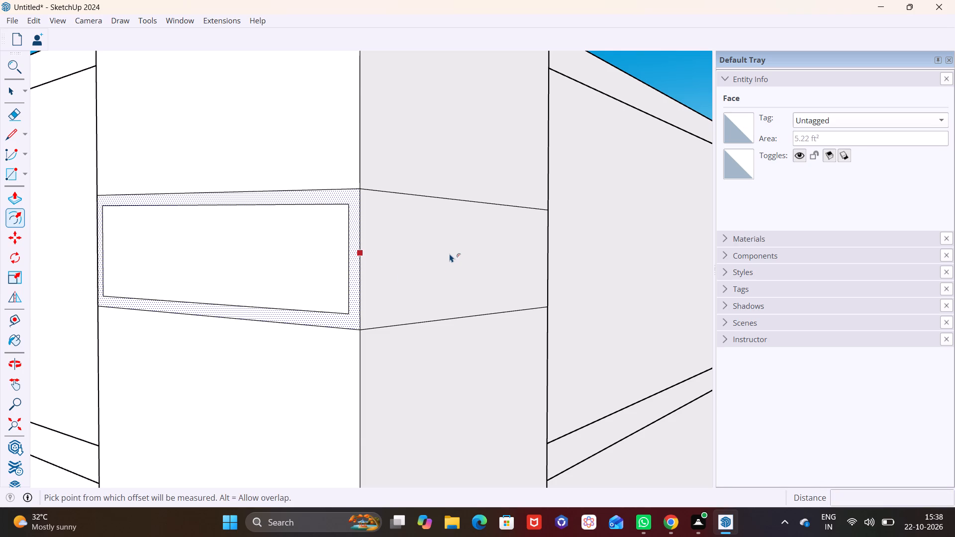
pyautogui.press('space')
pyautogui.click(437, 261)
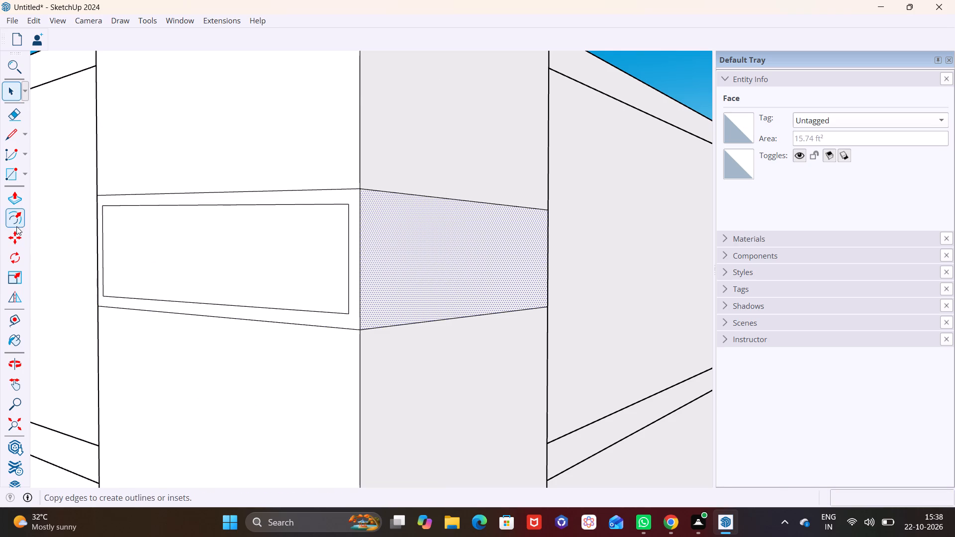
pyautogui.click(16, 221)
pyautogui.click(410, 250)
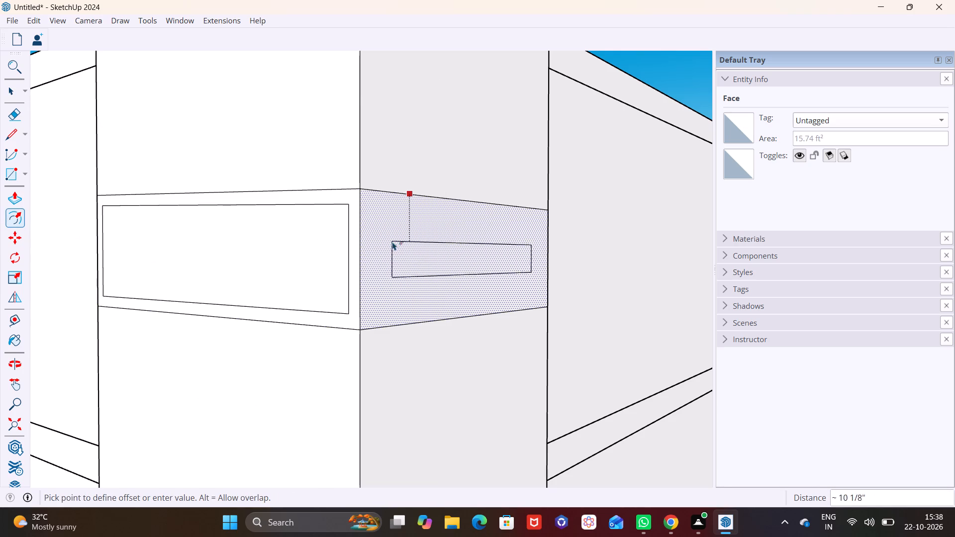
pyautogui.write('3"')
pyautogui.press('Return')
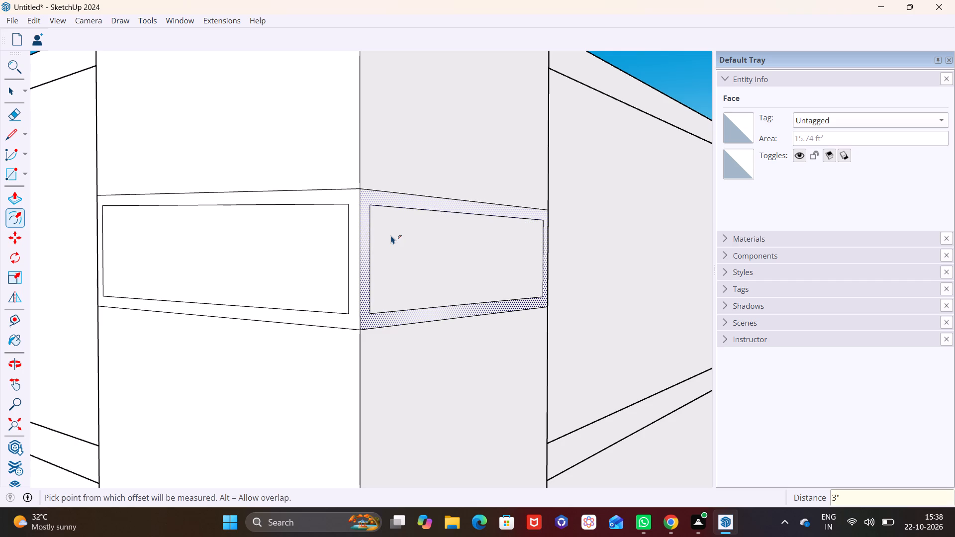
# Draw short lines joining the top and bottom corners of both inner panels to the vertical corner edge between them.
pyautogui.moveTo(372, 223); pyautogui.dragTo(325, 234, button='middle')
pyautogui.scroll(3, 313, 239)
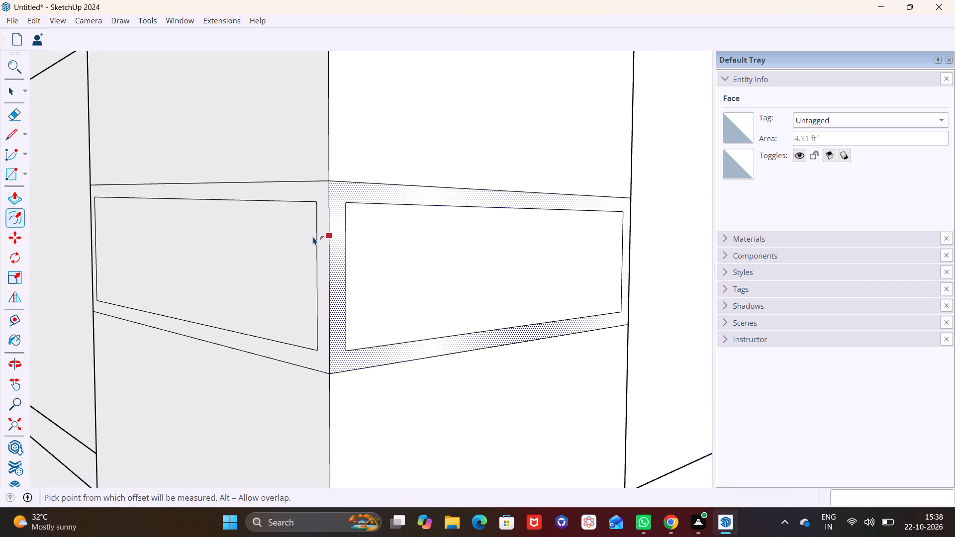
pyautogui.scroll(1, 313, 236)
pyautogui.click(6, 132)
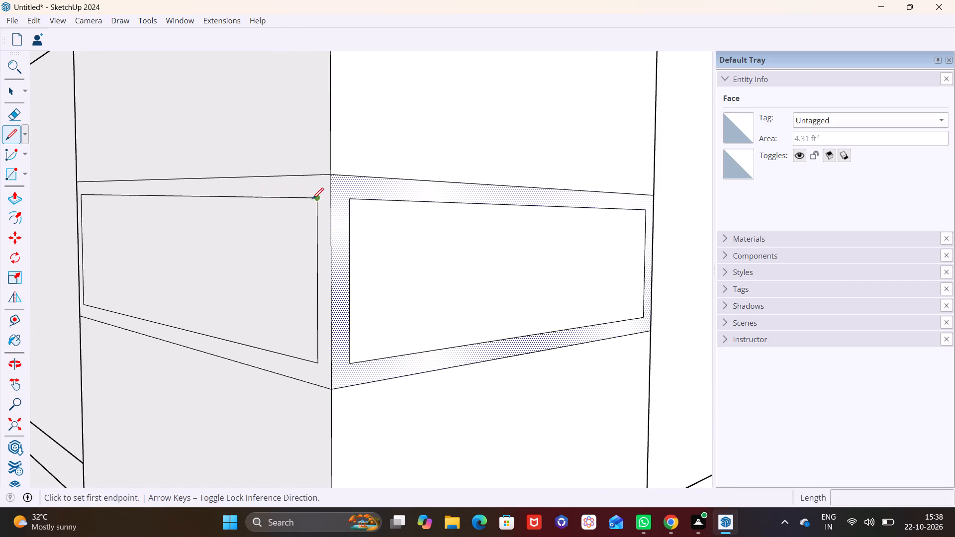
pyautogui.click(317, 200)
pyautogui.click(330, 201)
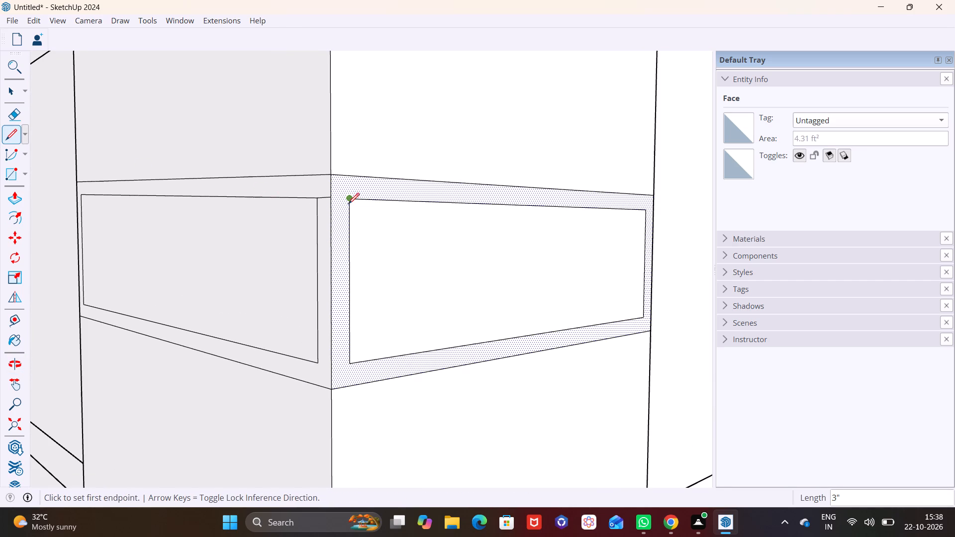
pyautogui.click(347, 203)
pyautogui.click(326, 200)
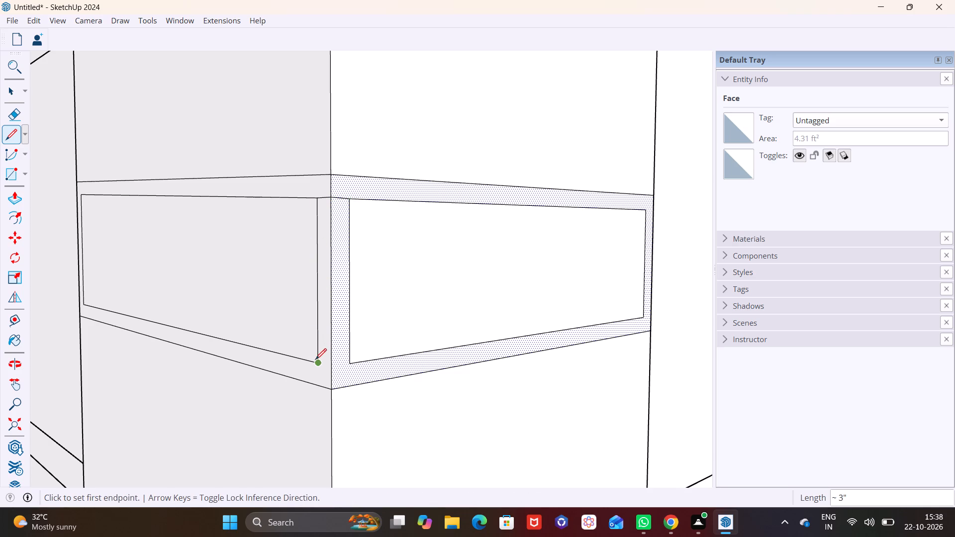
pyautogui.click(315, 360)
pyautogui.click(330, 364)
pyautogui.click(352, 364)
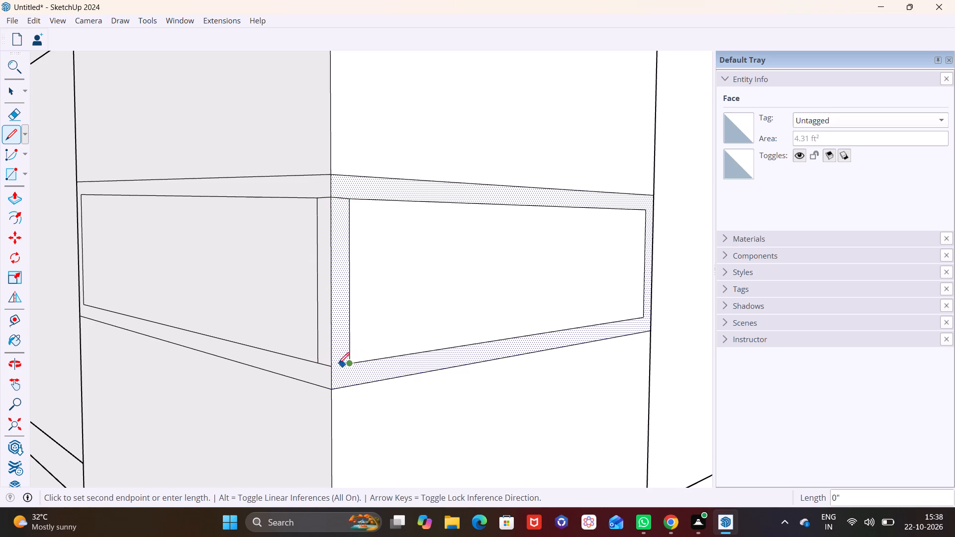
pyautogui.click(334, 363)
# Push the wider inner panel of the corner band inward by about 2 3/4".
pyautogui.scroll(-3, 246, 274)
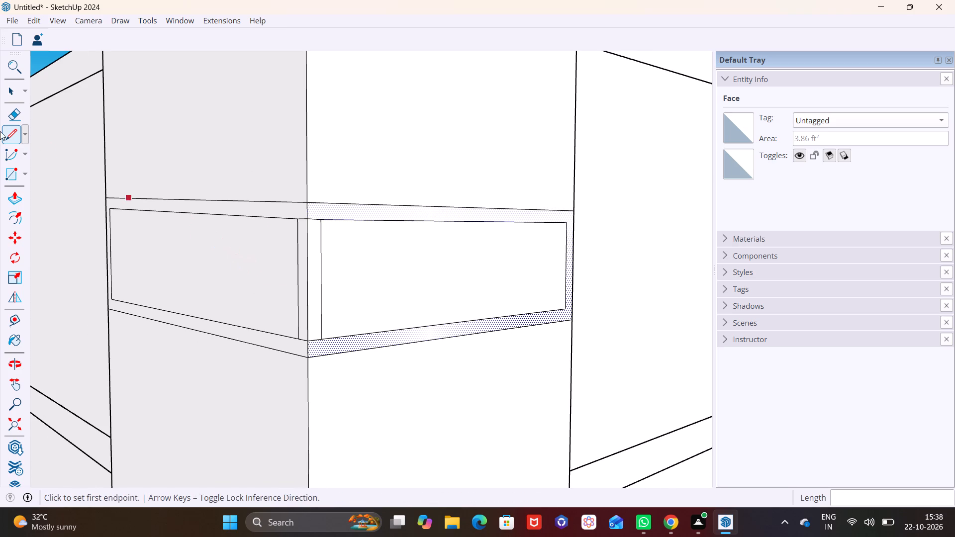
pyautogui.click(2, 87)
pyautogui.click(171, 247)
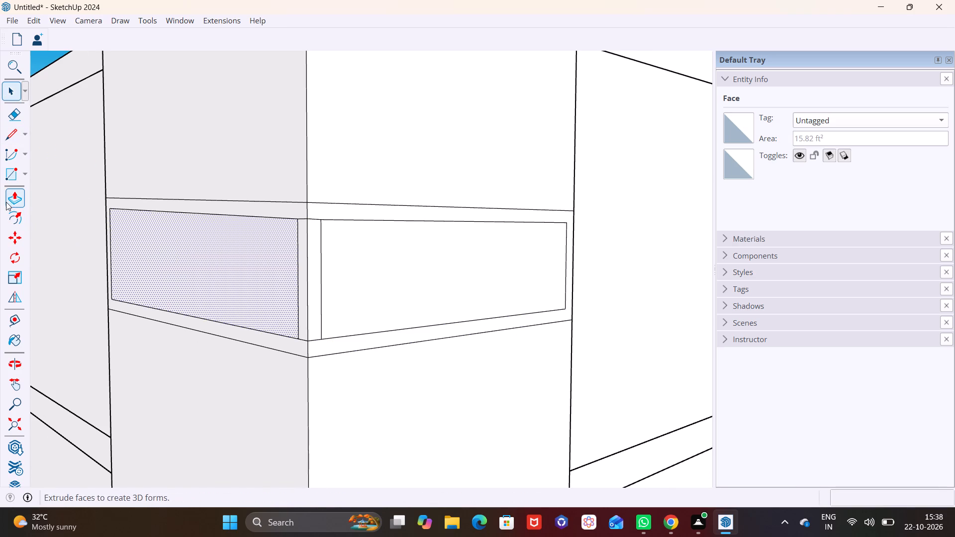
pyautogui.click(6, 198)
pyautogui.click(191, 271)
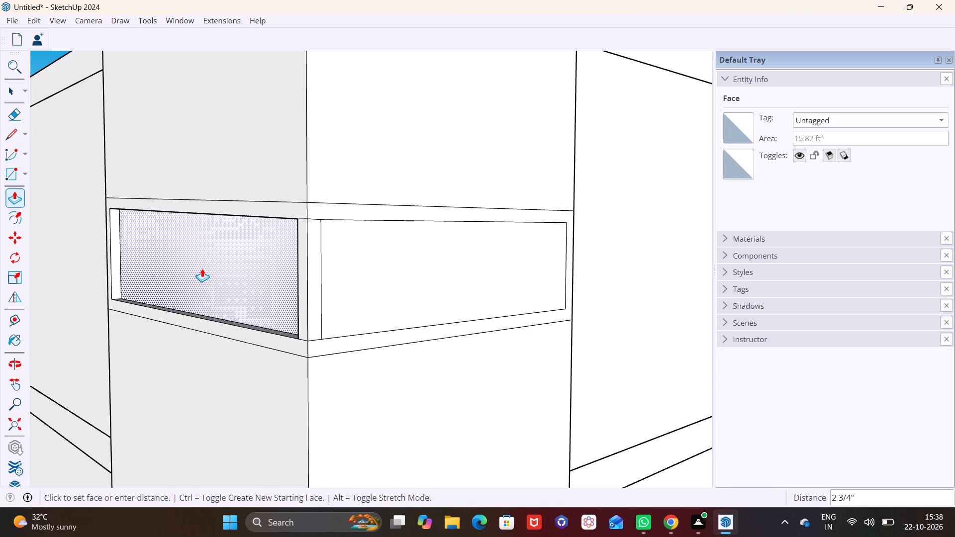
pyautogui.click(202, 268)
# Push the narrower inner panel of the corner band inward by about 3 1/8".
pyautogui.click(8, 89)
pyautogui.click(376, 274)
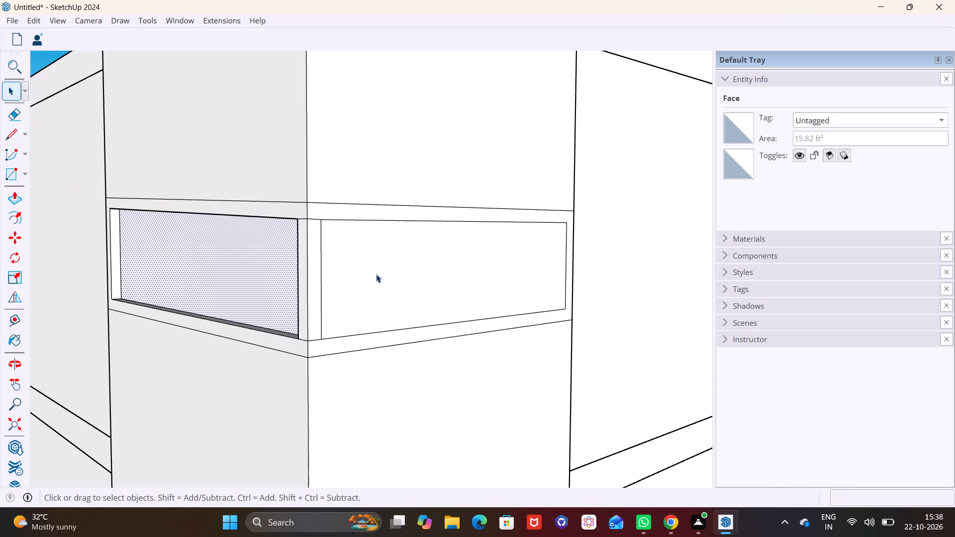
pyautogui.click(7, 194)
pyautogui.click(398, 288)
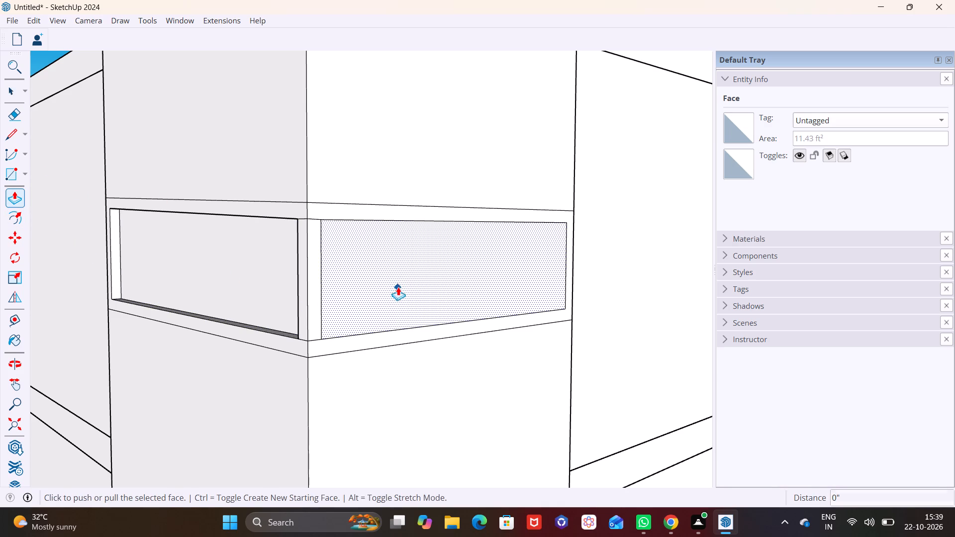
pyautogui.click(388, 282)
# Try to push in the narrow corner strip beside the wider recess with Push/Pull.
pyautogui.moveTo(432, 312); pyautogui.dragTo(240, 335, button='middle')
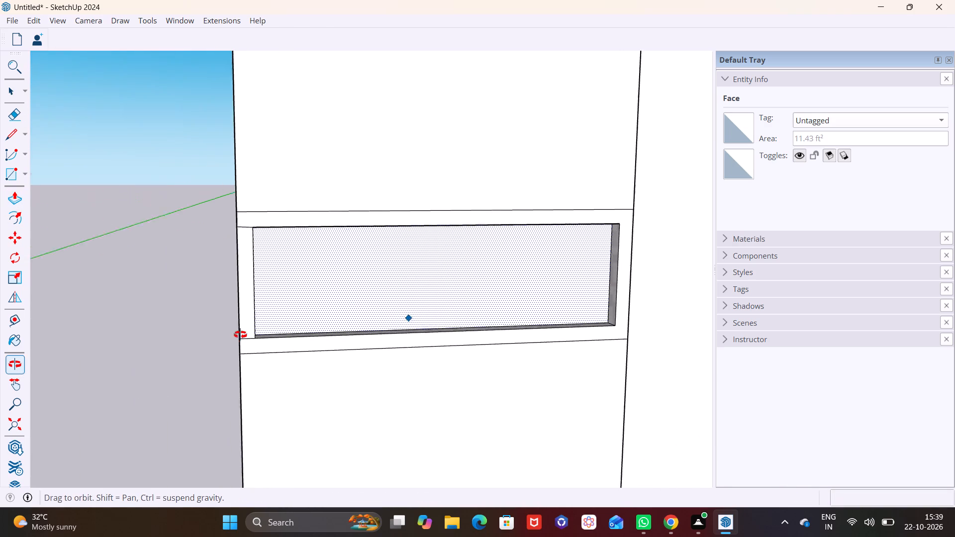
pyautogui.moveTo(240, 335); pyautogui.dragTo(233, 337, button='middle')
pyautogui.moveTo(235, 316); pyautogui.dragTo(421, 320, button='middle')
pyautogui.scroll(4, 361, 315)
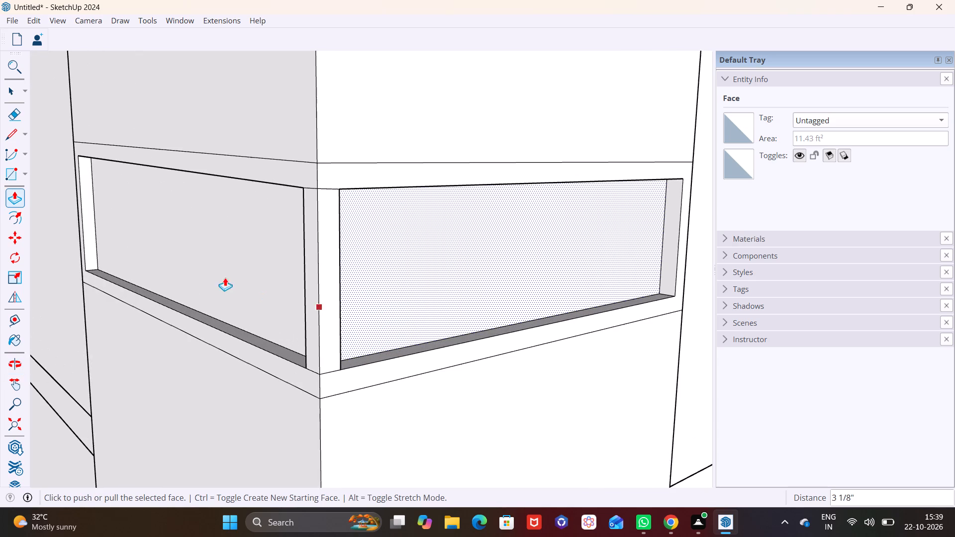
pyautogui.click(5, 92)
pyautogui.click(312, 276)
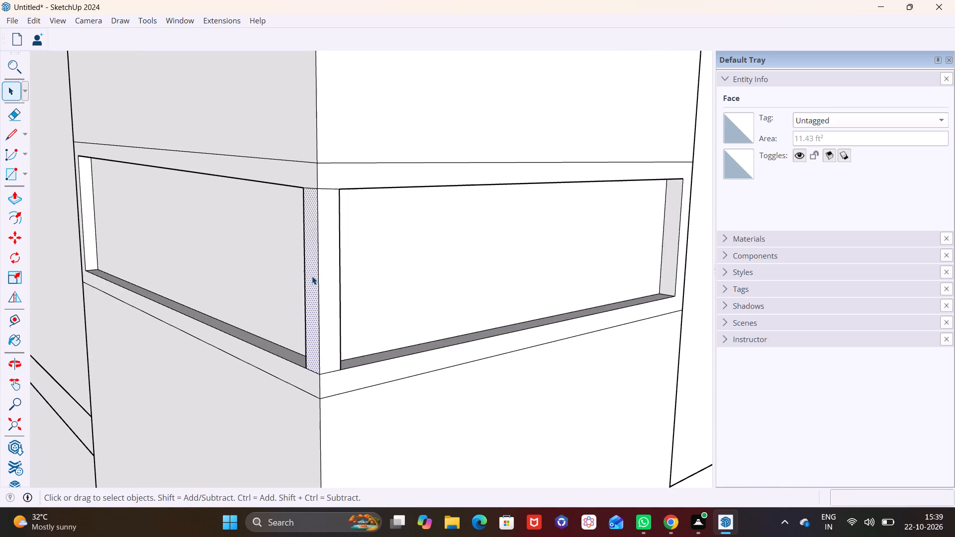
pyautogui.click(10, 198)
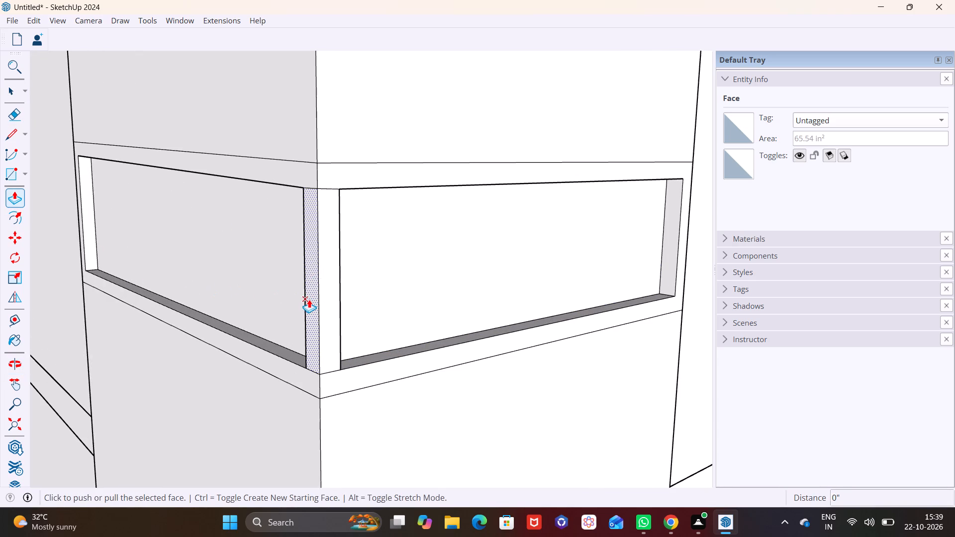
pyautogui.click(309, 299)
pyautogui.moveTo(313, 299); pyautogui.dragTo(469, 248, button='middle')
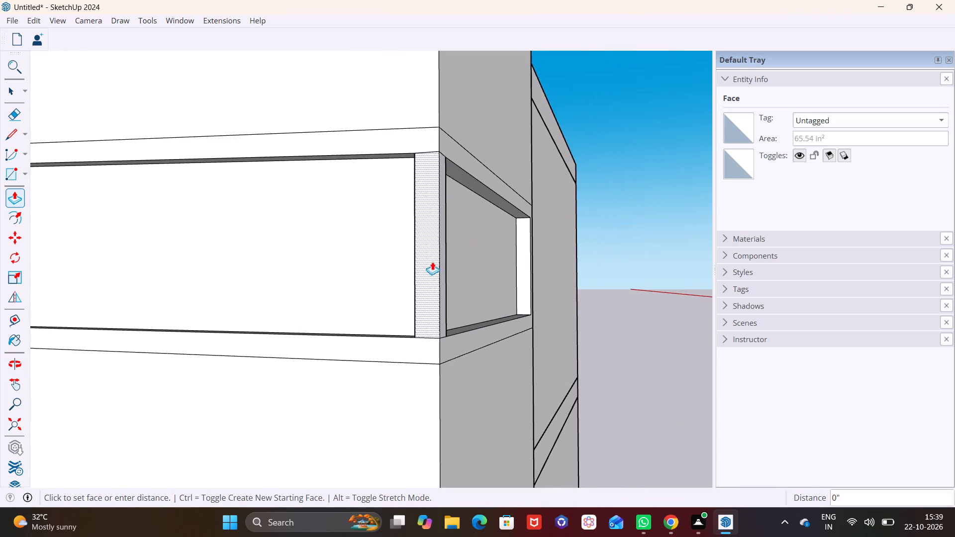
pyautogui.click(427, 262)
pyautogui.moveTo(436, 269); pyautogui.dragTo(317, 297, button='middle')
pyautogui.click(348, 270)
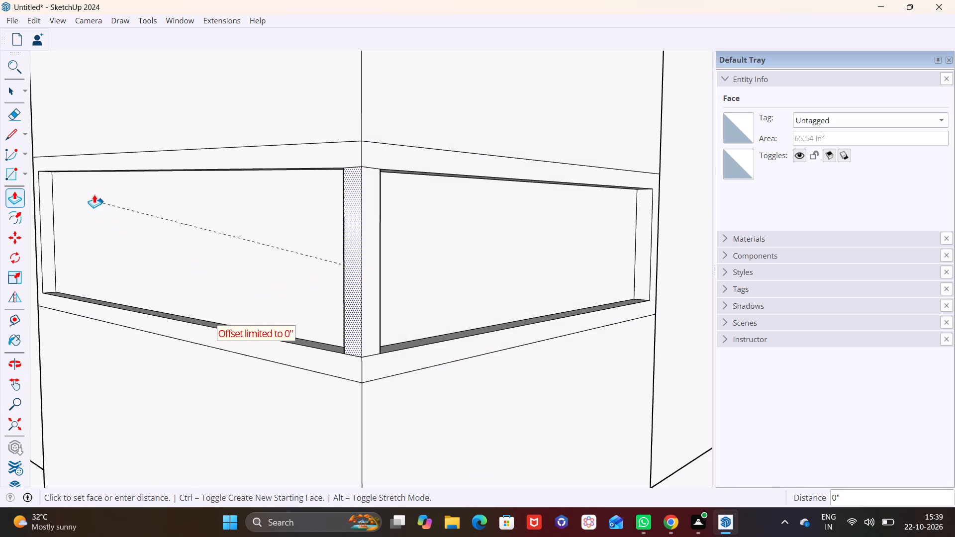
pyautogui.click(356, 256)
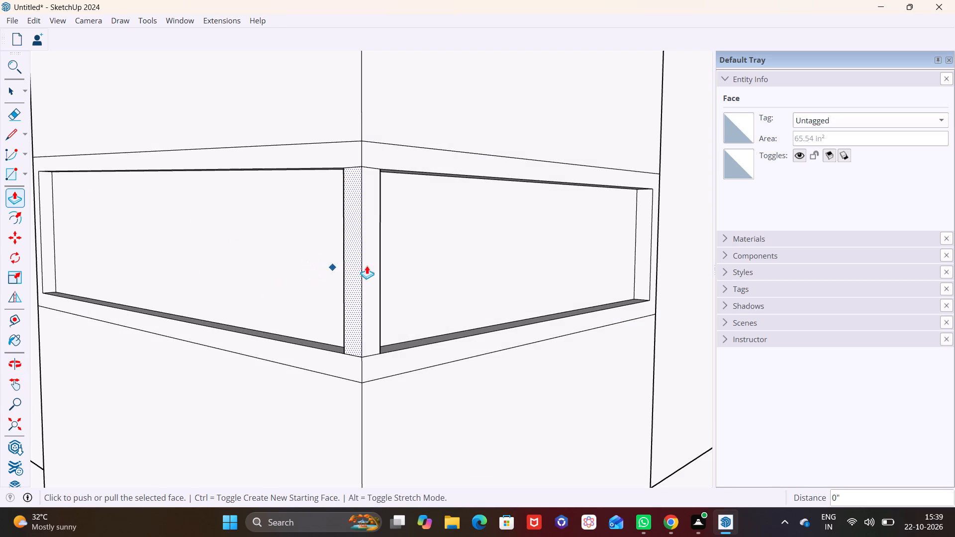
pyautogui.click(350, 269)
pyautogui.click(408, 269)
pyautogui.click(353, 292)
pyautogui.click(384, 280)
# Delete both narrow strip faces at the corner between the recesses, along with the vertical edge they share.
pyautogui.press('space')
pyautogui.click(356, 241)
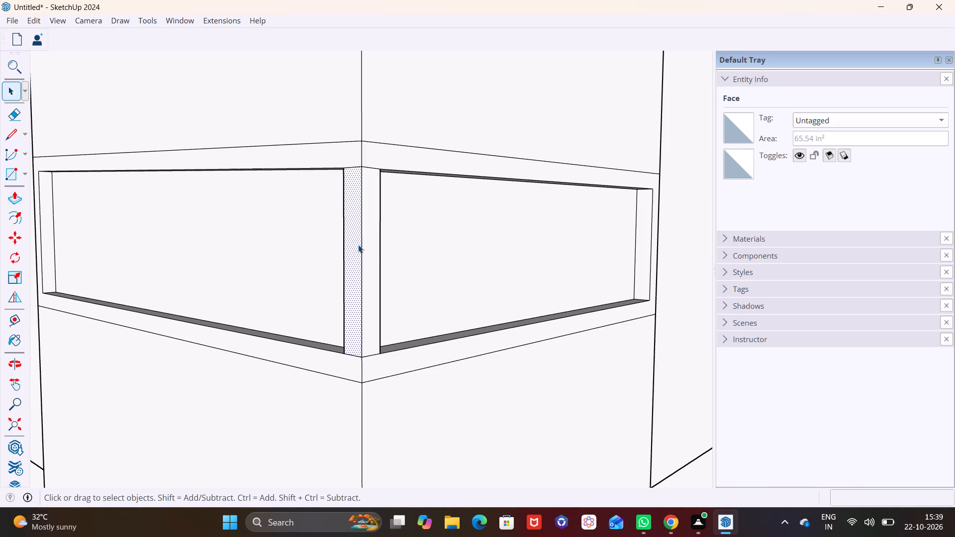
pyautogui.click(366, 256)
pyautogui.press('Delete')
pyautogui.click(353, 257)
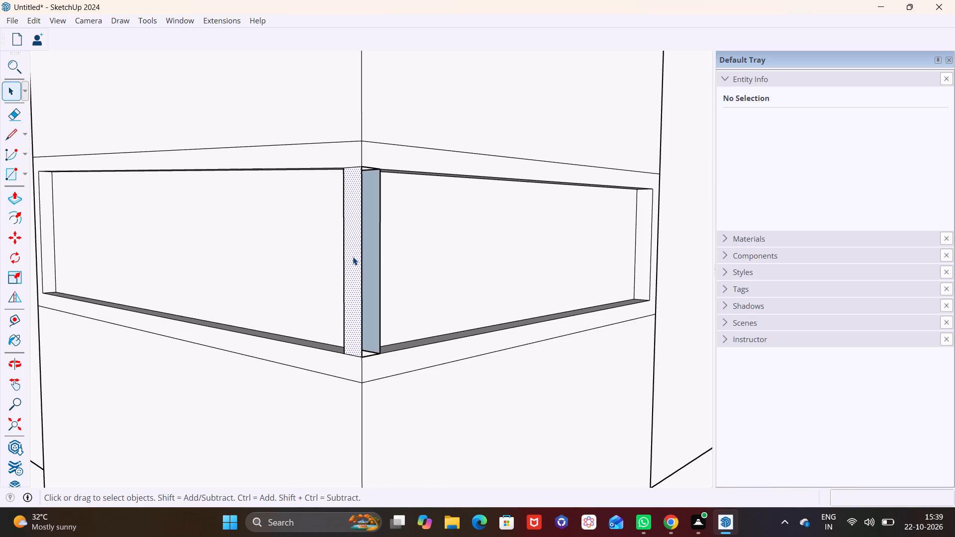
pyautogui.press('Delete')
pyautogui.moveTo(357, 259); pyautogui.dragTo(489, 267, button='middle')
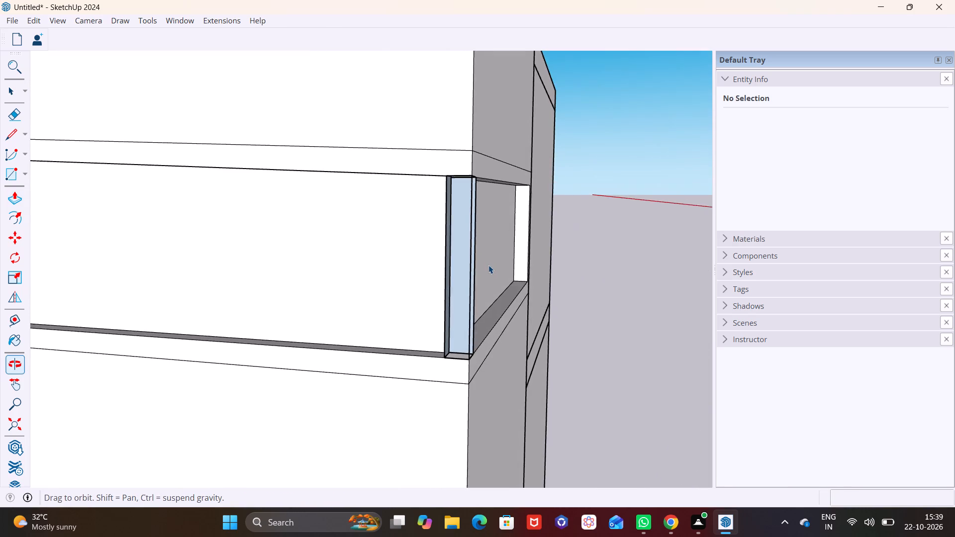
pyautogui.moveTo(482, 263); pyautogui.dragTo(307, 280, button='middle')
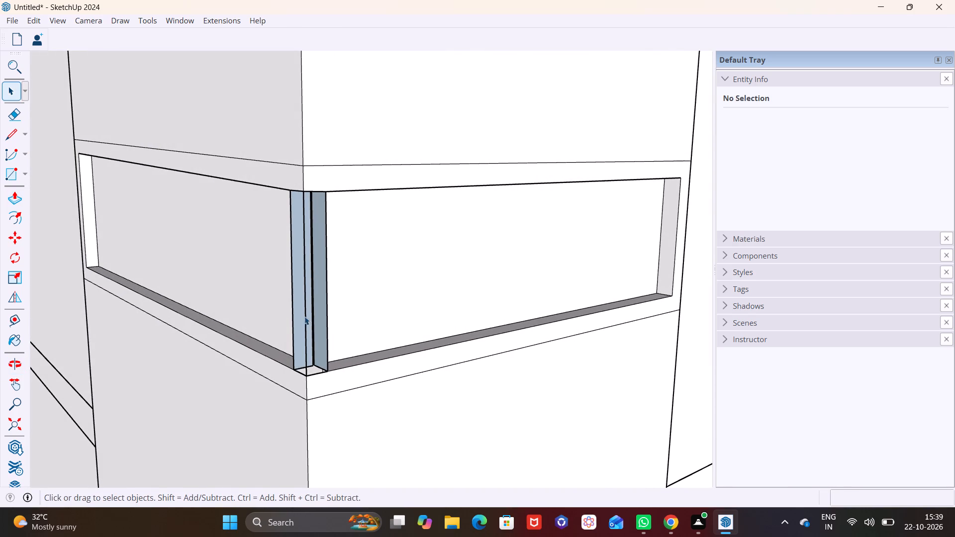
pyautogui.click(305, 316)
pyautogui.press('Delete')
# Delete the wider recess's leftover side face at the opened corner, along with its front vertical edge.
pyautogui.moveTo(314, 302); pyautogui.dragTo(406, 266, button='middle')
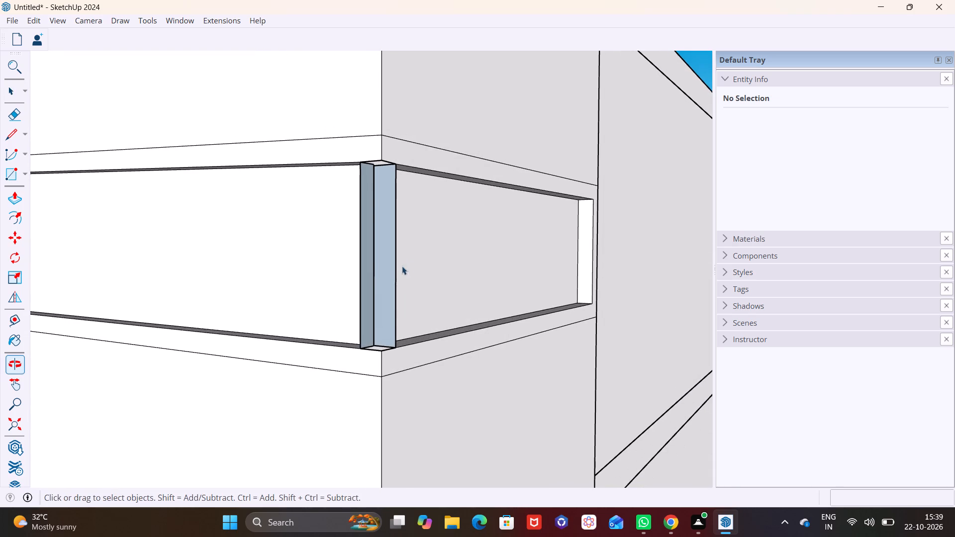
pyautogui.scroll(-3, 389, 261)
pyautogui.moveTo(389, 286); pyautogui.dragTo(380, 354, button='middle')
pyautogui.scroll(2, 377, 355)
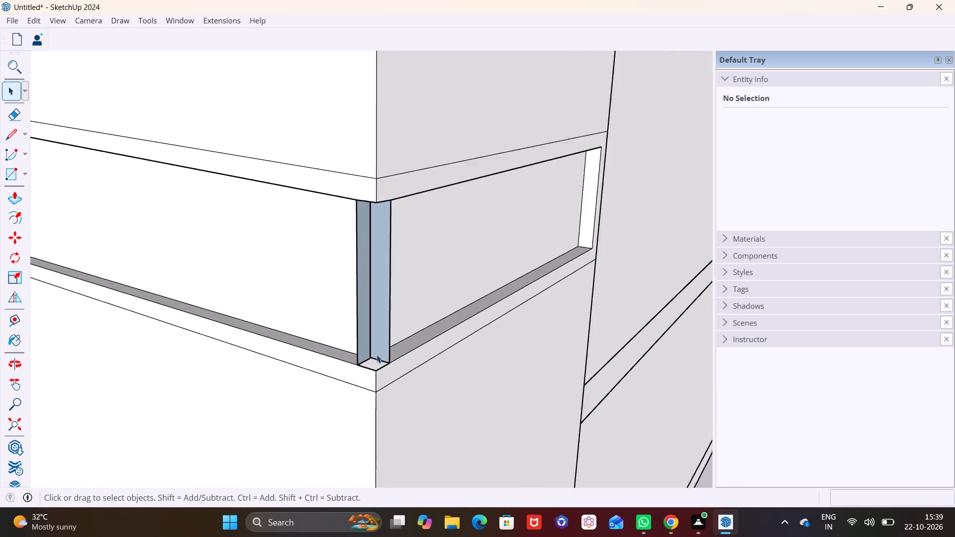
pyautogui.scroll(8, 377, 355)
pyautogui.moveTo(363, 342); pyautogui.dragTo(572, 284, button='middle')
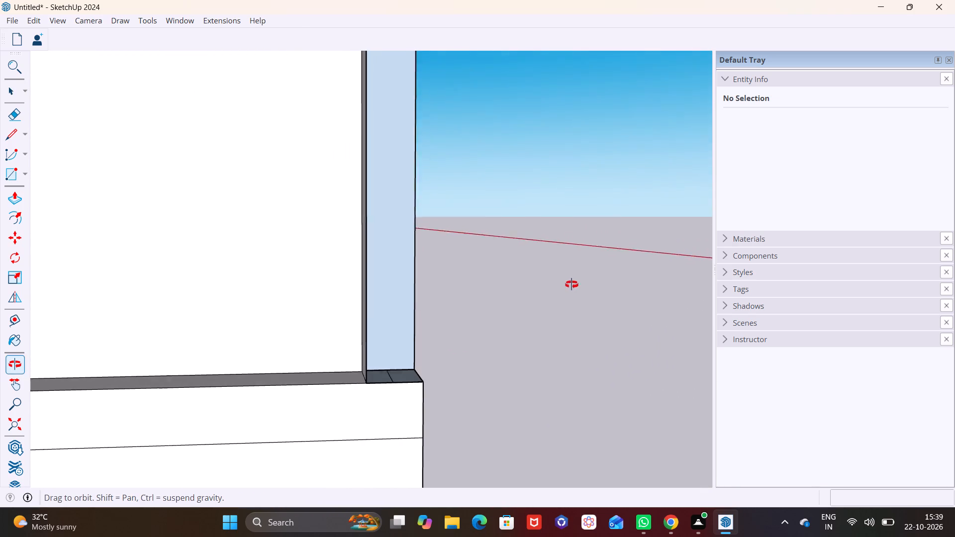
pyautogui.moveTo(572, 284); pyautogui.dragTo(579, 279, button='middle')
pyautogui.click(365, 306)
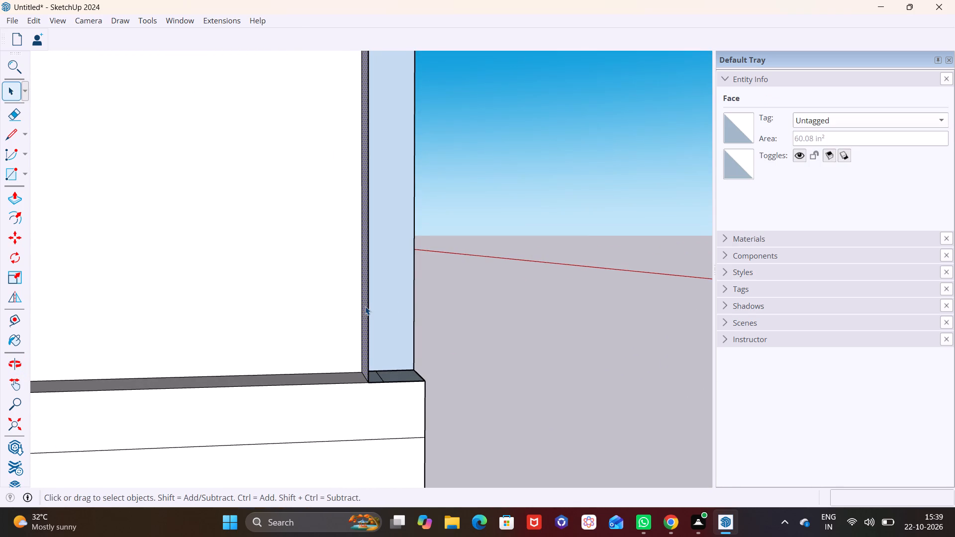
pyautogui.press('Delete')
pyautogui.click(369, 301)
pyautogui.press('Delete')
# Delete the narrower recess's leftover side face at the opened corner, along with its front vertical edge.
pyautogui.moveTo(388, 307); pyautogui.dragTo(156, 331, button='middle')
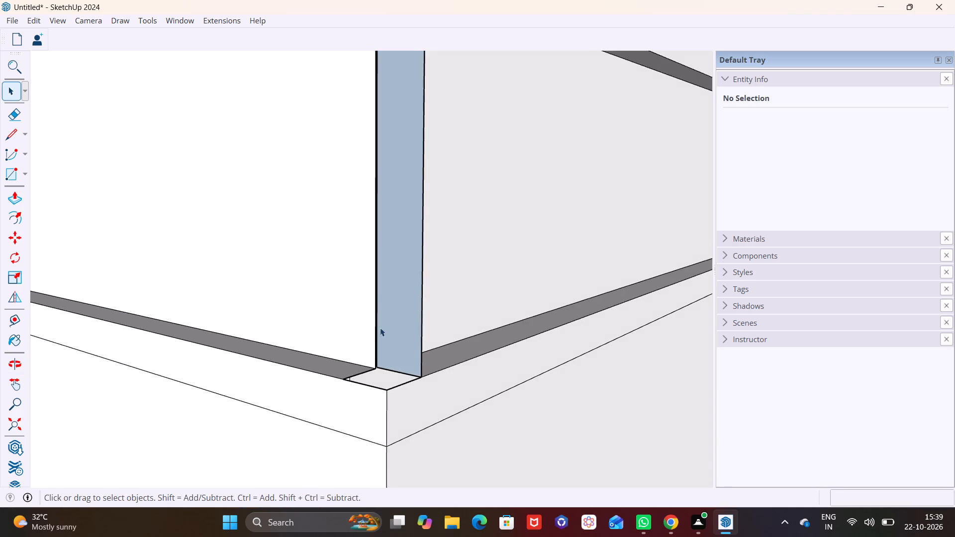
pyautogui.scroll(-2, 381, 328)
pyautogui.moveTo(416, 328); pyautogui.dragTo(296, 330, button='middle')
pyautogui.click(387, 302)
pyautogui.press('Delete')
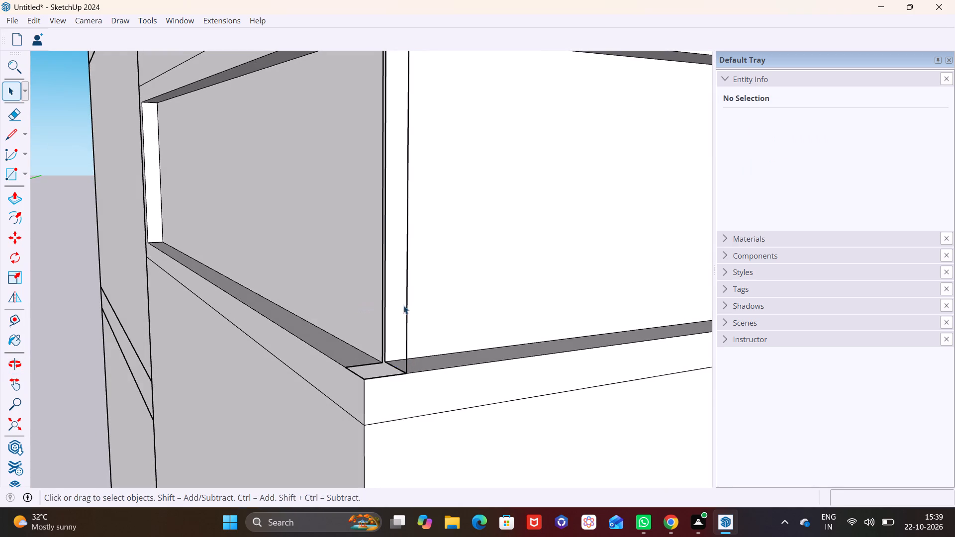
pyautogui.moveTo(404, 306); pyautogui.dragTo(321, 328, button='middle')
pyautogui.click(399, 330)
pyautogui.press('Delete')
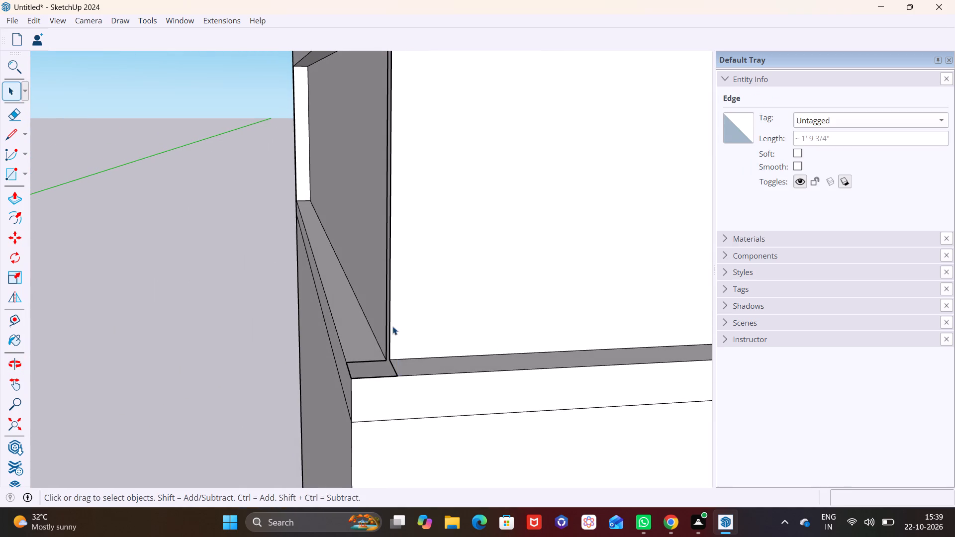
pyautogui.scroll(-3, 389, 315)
pyautogui.moveTo(393, 324); pyautogui.dragTo(474, 385, button='middle')
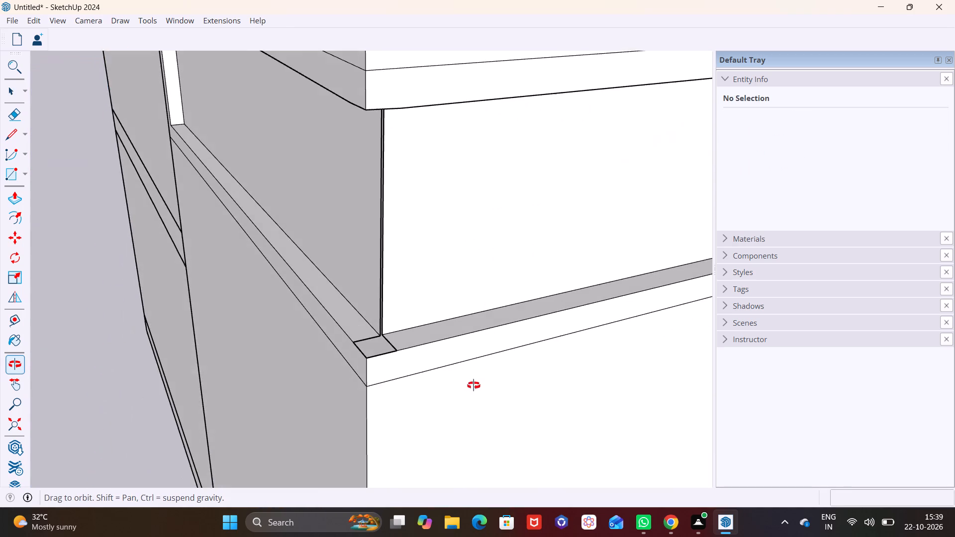
# Close the open square at the recess's bottom corner with a 3" by 3" rectangle.
pyautogui.moveTo(474, 385); pyautogui.dragTo(474, 386, button='middle')
pyautogui.scroll(5, 406, 346)
pyautogui.moveTo(384, 339); pyautogui.dragTo(350, 419, button='middle')
pyautogui.scroll(7, 345, 365)
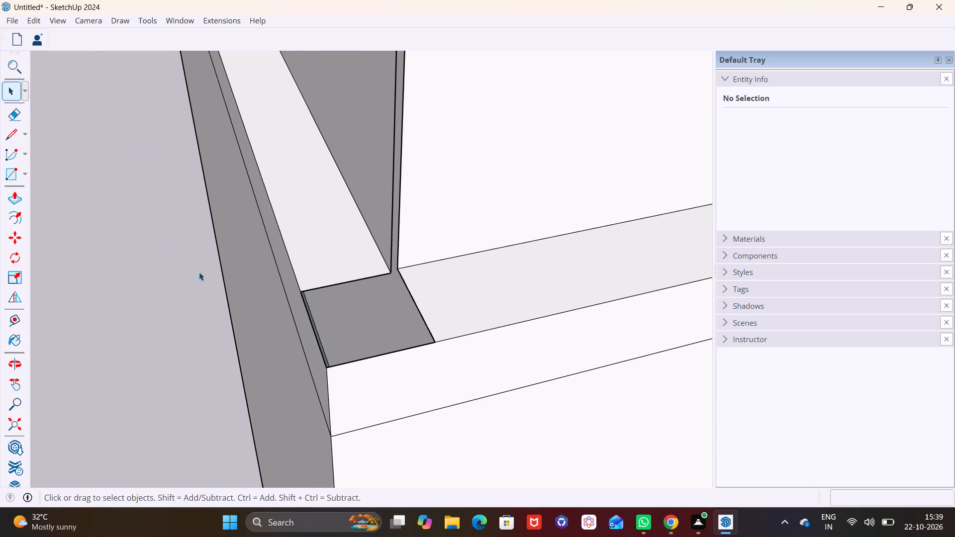
pyautogui.click(24, 179)
pyautogui.click(39, 195)
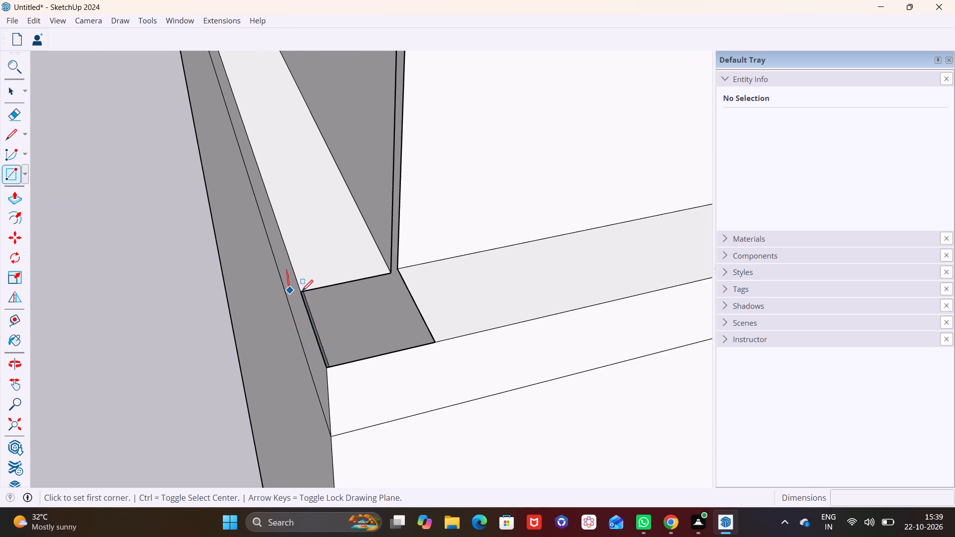
pyautogui.click(304, 292)
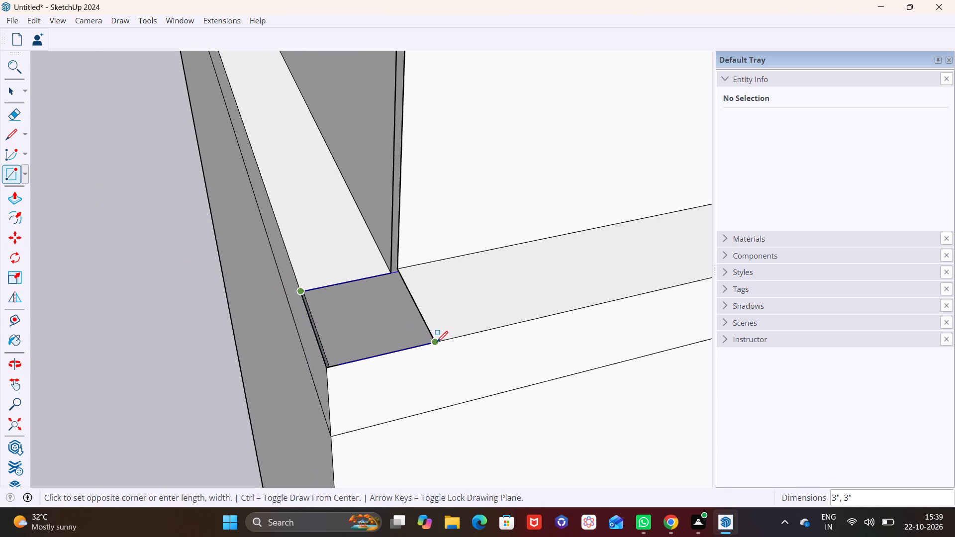
pyautogui.click(437, 342)
# Draw a rectangle about 2 13/16" by 3" over the opening at the recess's top corner.
pyautogui.scroll(-12, 401, 227)
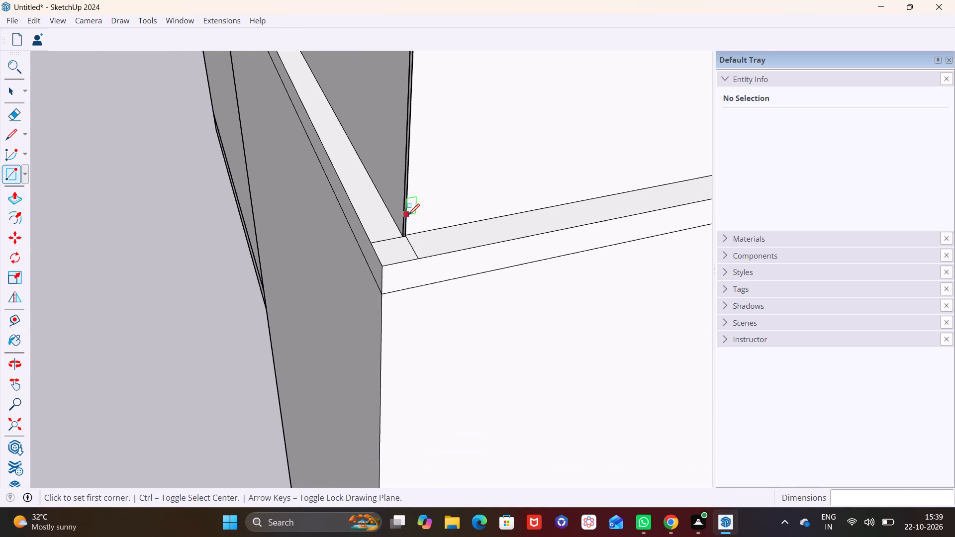
pyautogui.scroll(-12, 408, 215)
pyautogui.moveTo(360, 234); pyautogui.dragTo(345, 363, button='middle')
pyautogui.moveTo(374, 312); pyautogui.dragTo(394, 166, button='middle')
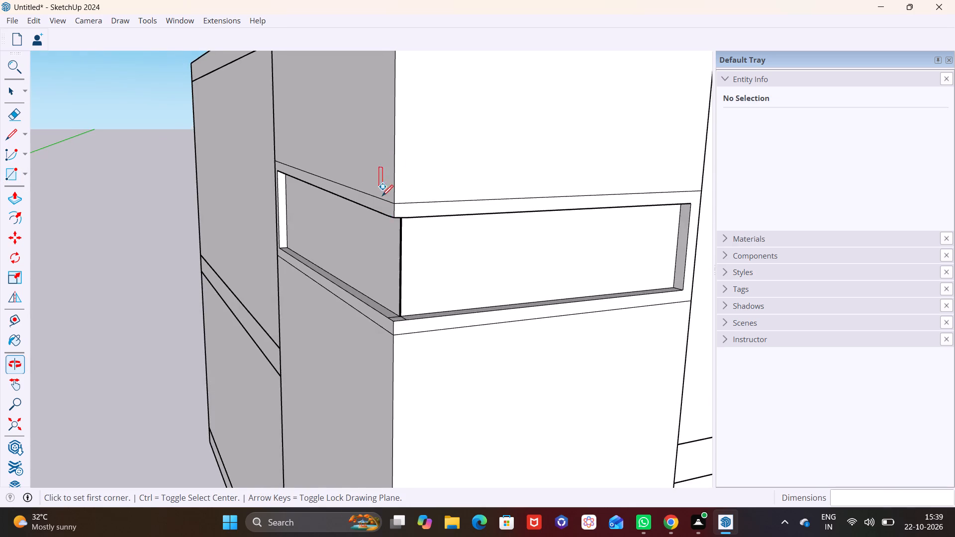
pyautogui.scroll(11, 382, 196)
pyautogui.moveTo(409, 270); pyautogui.dragTo(466, 216, button='middle')
pyautogui.scroll(1, 465, 234)
pyautogui.scroll(6, 399, 265)
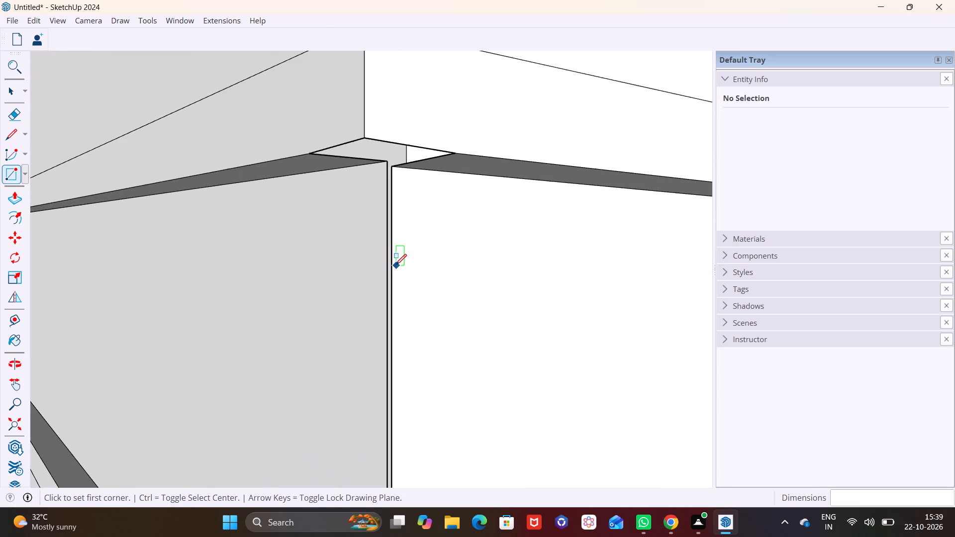
pyautogui.scroll(1, 385, 215)
pyautogui.moveTo(385, 215); pyautogui.dragTo(389, 157, button='middle')
pyautogui.scroll(5, 378, 146)
pyautogui.scroll(-2, 378, 184)
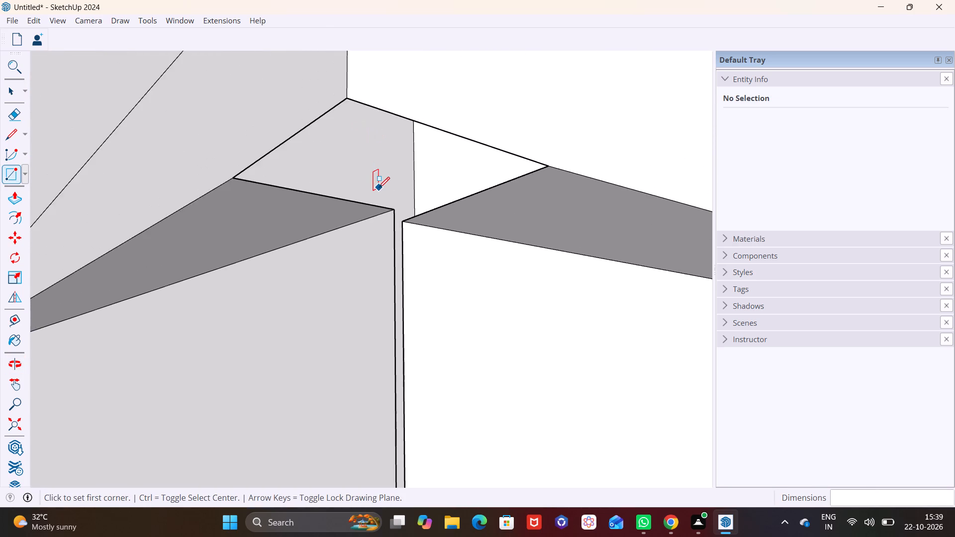
pyautogui.scroll(-1, 379, 188)
pyautogui.click(356, 121)
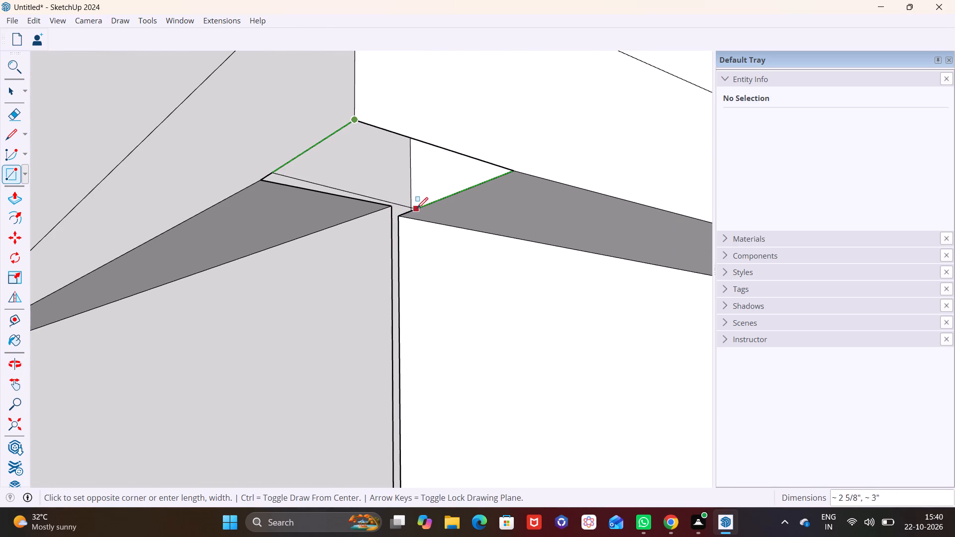
pyautogui.click(410, 213)
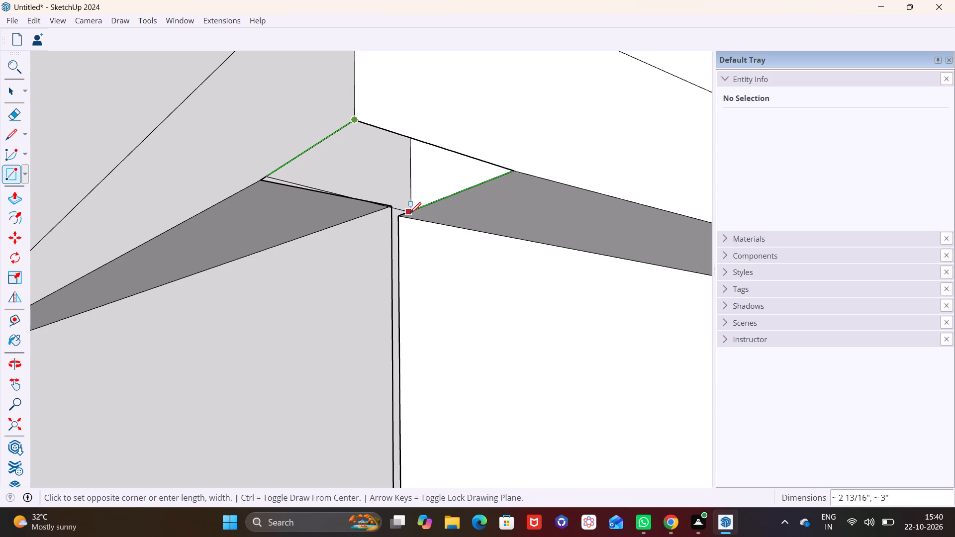
# Move the edge of the top corner rectangle beside the remaining gap about 3/16" toward the adjoining recess face.
pyautogui.moveTo(316, 183); pyautogui.dragTo(562, 182, button='middle')
pyautogui.scroll(3, 363, 202)
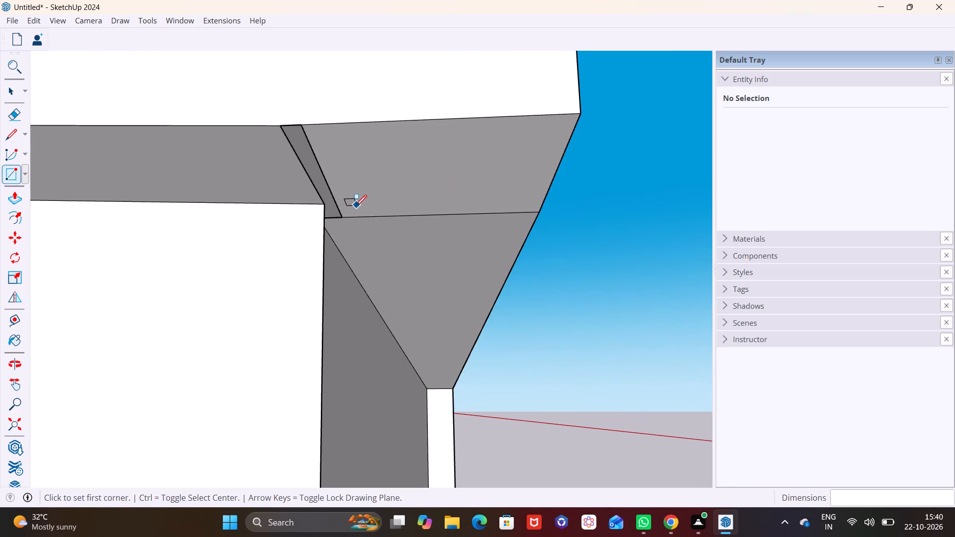
pyautogui.scroll(5, 356, 206)
pyautogui.moveTo(352, 199); pyautogui.dragTo(382, 280, button='middle')
pyautogui.press('space')
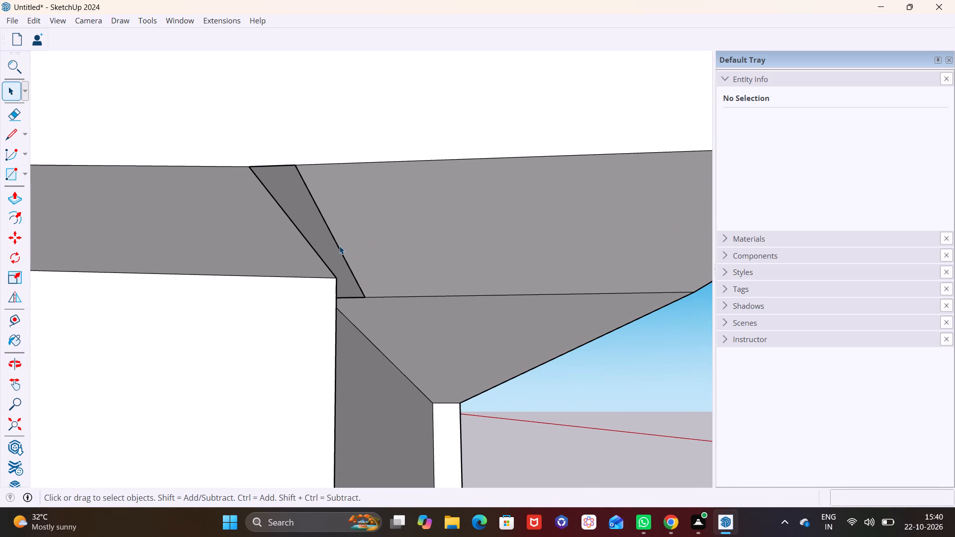
pyautogui.click(339, 245)
pyautogui.press('m')
pyautogui.click(331, 238)
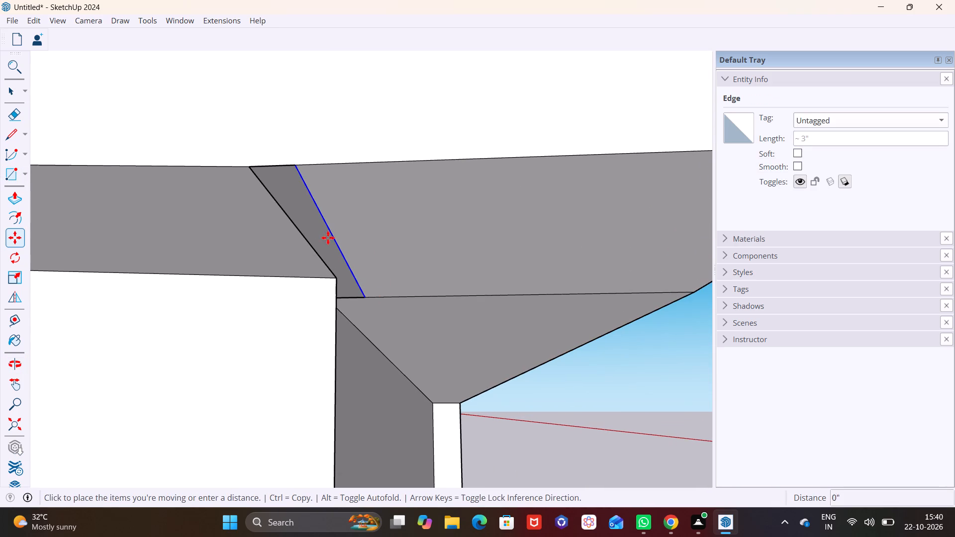
pyautogui.click(308, 243)
# Examine the recessed window band's corner and the whole corner projection from several sides.
pyautogui.scroll(-2, 345, 250)
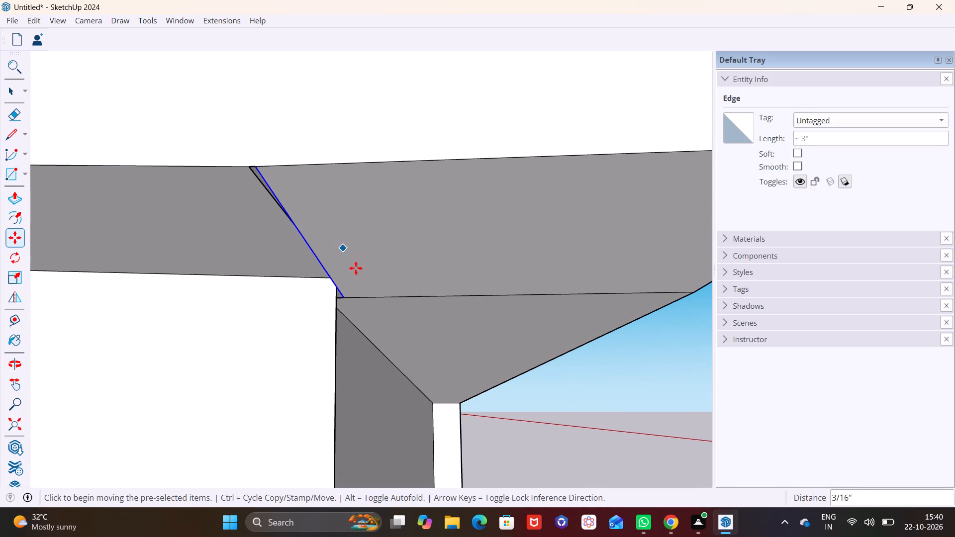
pyautogui.scroll(-20, 356, 268)
pyautogui.scroll(-10, 356, 268)
pyautogui.moveTo(422, 397); pyautogui.dragTo(407, 479, button='middle')
pyautogui.scroll(5, 428, 438)
pyautogui.moveTo(362, 411); pyautogui.dragTo(362, 366, button='middle')
pyautogui.keyDown('shift'); pyautogui.moveTo(386, 429); pyautogui.dragTo(382, 336, button='middle'); pyautogui.keyUp('shift')
pyautogui.keyDown('shift'); pyautogui.scroll(1, 386, 429); pyautogui.keyUp('shift')
pyautogui.moveTo(376, 354); pyautogui.dragTo(364, 384, button='middle')
pyautogui.scroll(-16, 369, 367)
pyautogui.moveTo(390, 402); pyautogui.dragTo(278, 387, button='middle')
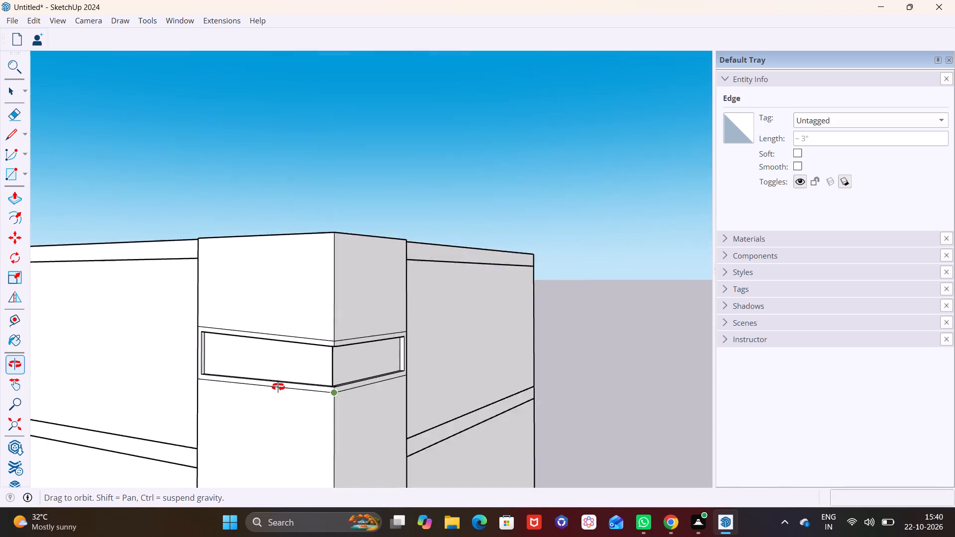
pyautogui.moveTo(278, 387); pyautogui.dragTo(193, 404, button='middle')
pyautogui.keyDown('shift'); pyautogui.moveTo(267, 395); pyautogui.dragTo(344, 246, button='middle'); pyautogui.keyUp('shift')
pyautogui.scroll(3, 343, 281)
pyautogui.keyDown('shift'); pyautogui.moveTo(347, 319); pyautogui.dragTo(364, 248, button='middle'); pyautogui.keyUp('shift')
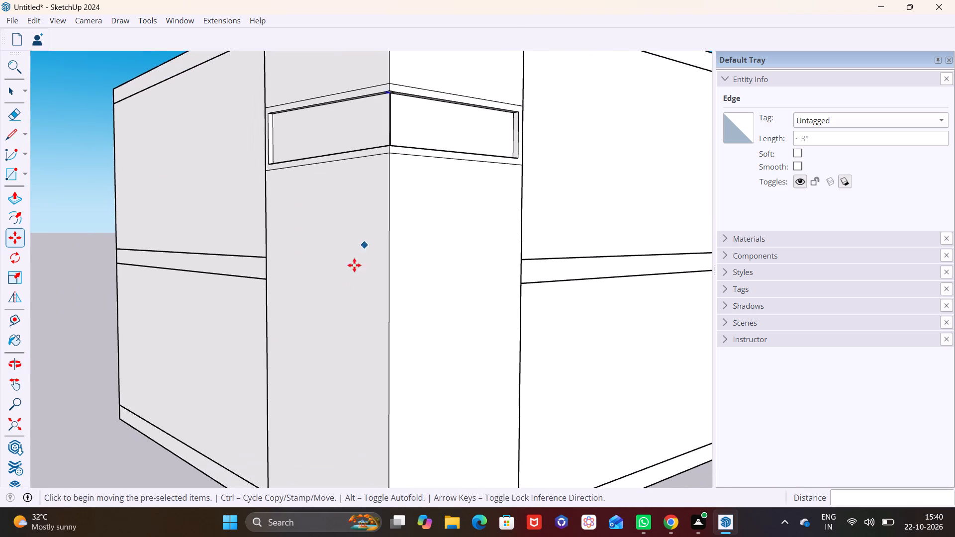
pyautogui.scroll(-4, 357, 311)
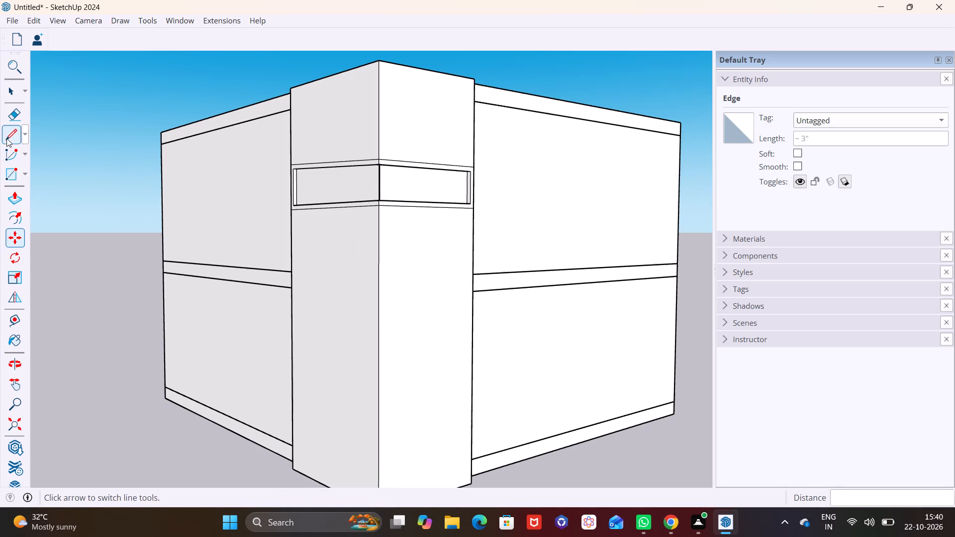
# Start the Line tool for drawing on the building model.
pyautogui.click(6, 137)
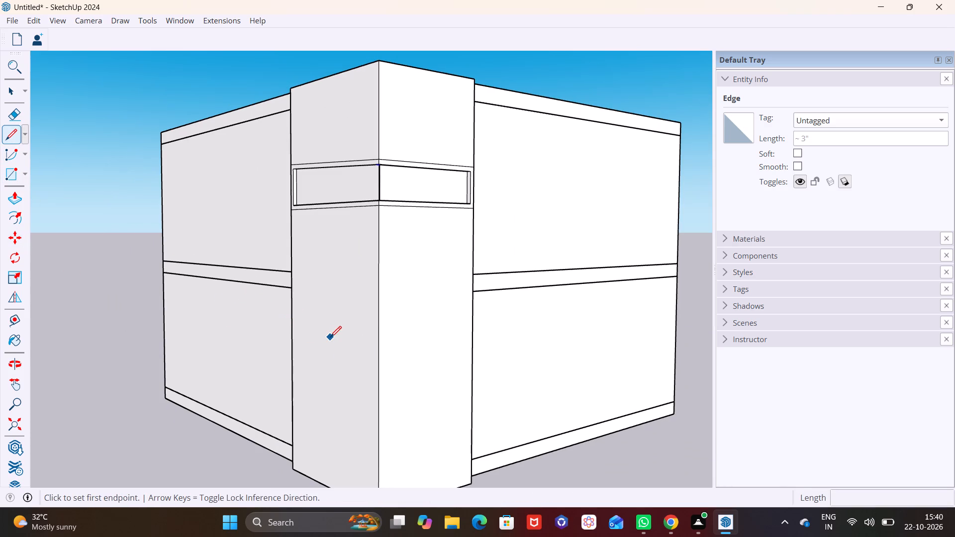
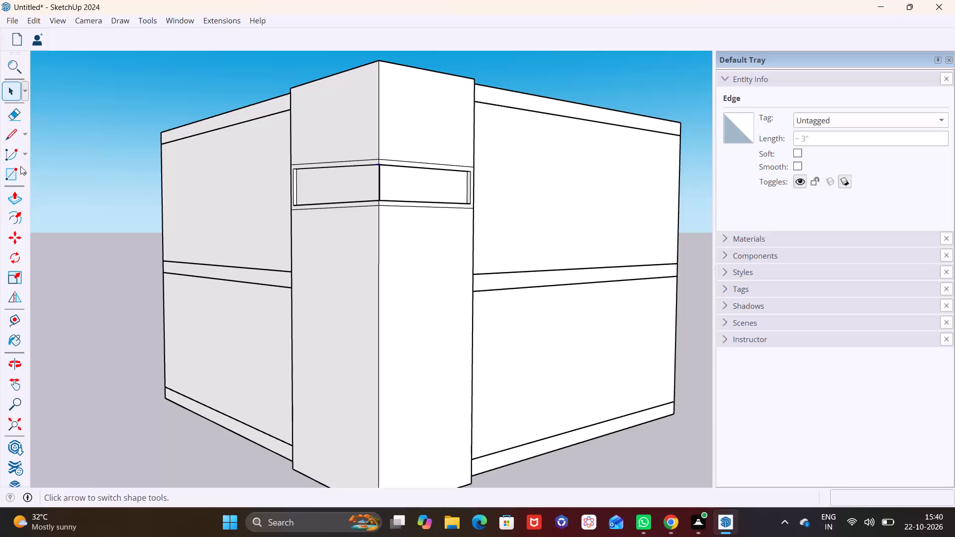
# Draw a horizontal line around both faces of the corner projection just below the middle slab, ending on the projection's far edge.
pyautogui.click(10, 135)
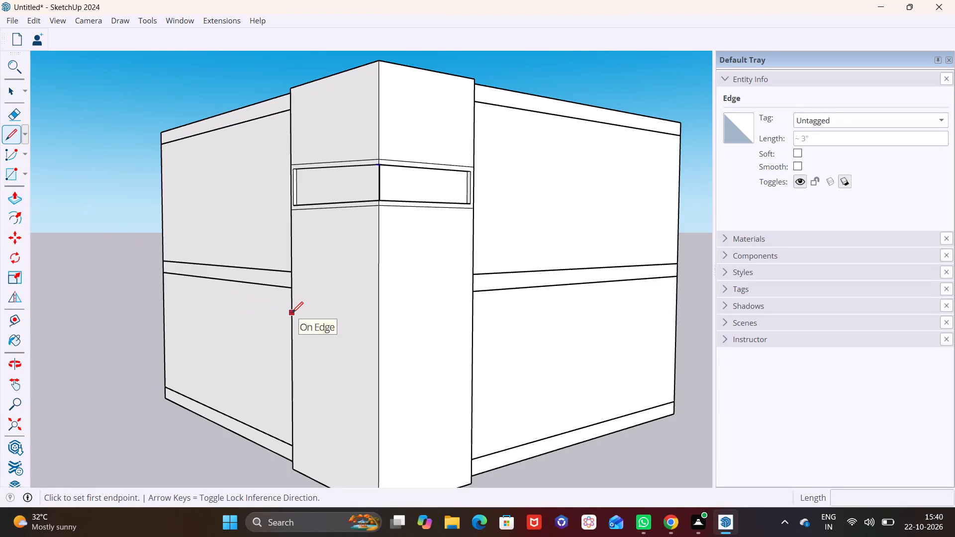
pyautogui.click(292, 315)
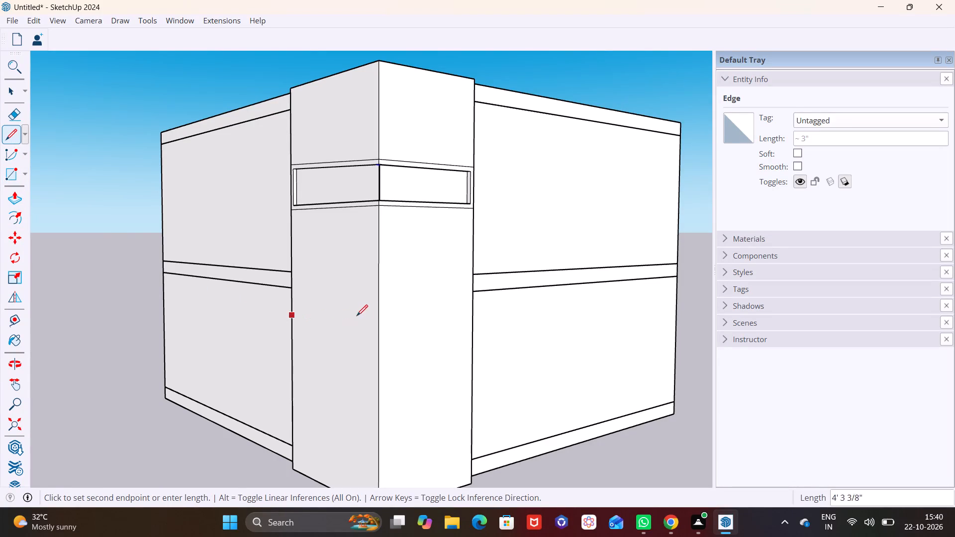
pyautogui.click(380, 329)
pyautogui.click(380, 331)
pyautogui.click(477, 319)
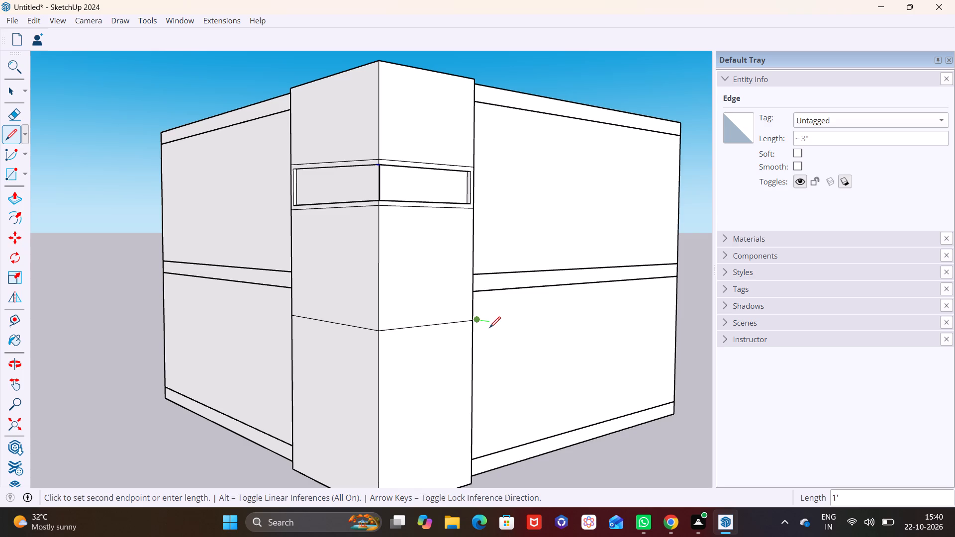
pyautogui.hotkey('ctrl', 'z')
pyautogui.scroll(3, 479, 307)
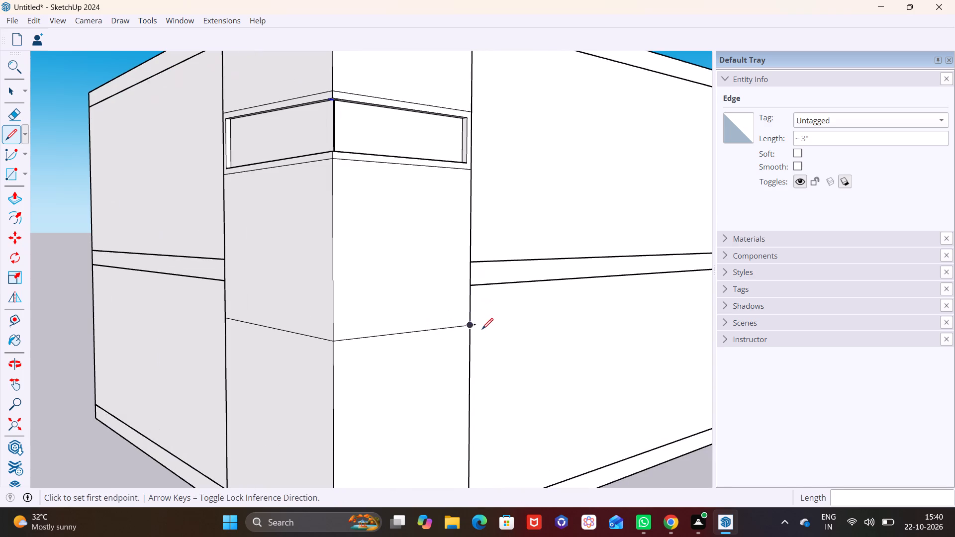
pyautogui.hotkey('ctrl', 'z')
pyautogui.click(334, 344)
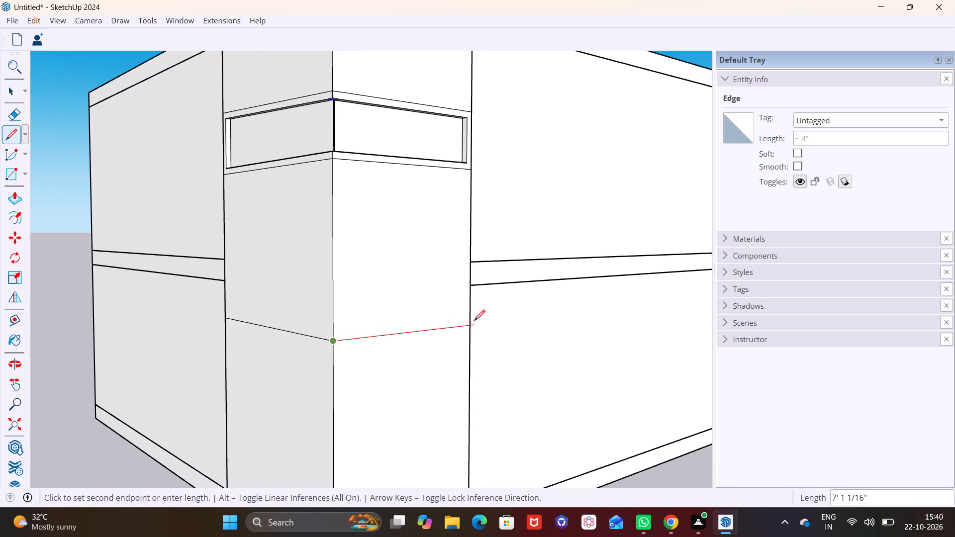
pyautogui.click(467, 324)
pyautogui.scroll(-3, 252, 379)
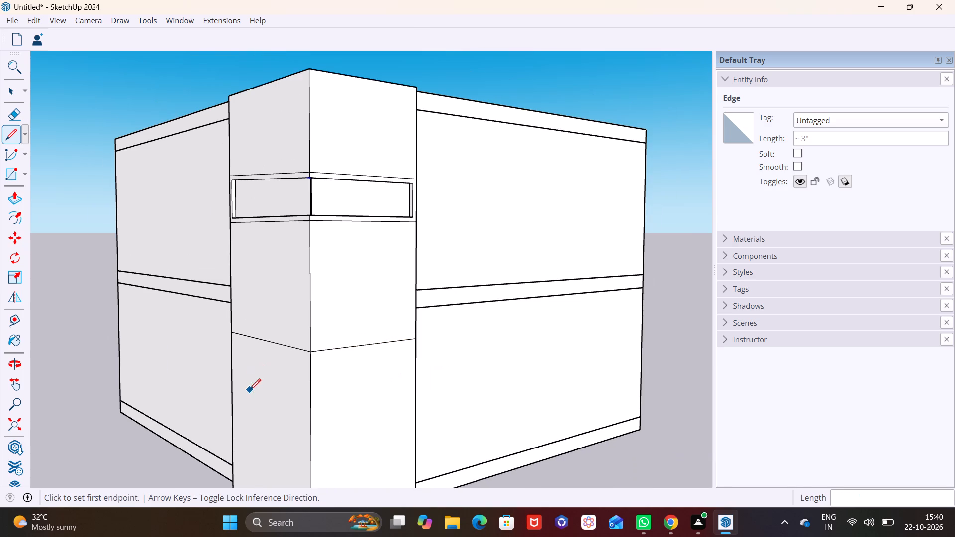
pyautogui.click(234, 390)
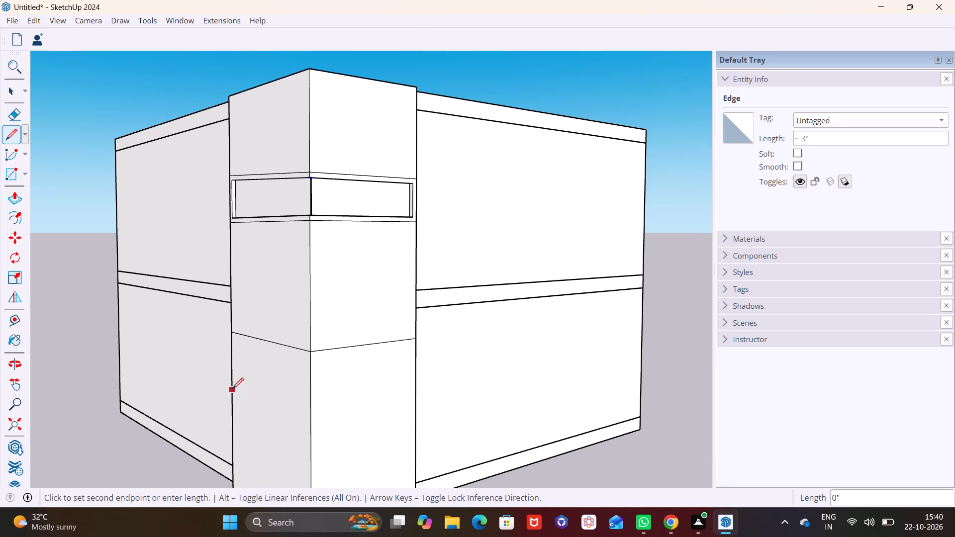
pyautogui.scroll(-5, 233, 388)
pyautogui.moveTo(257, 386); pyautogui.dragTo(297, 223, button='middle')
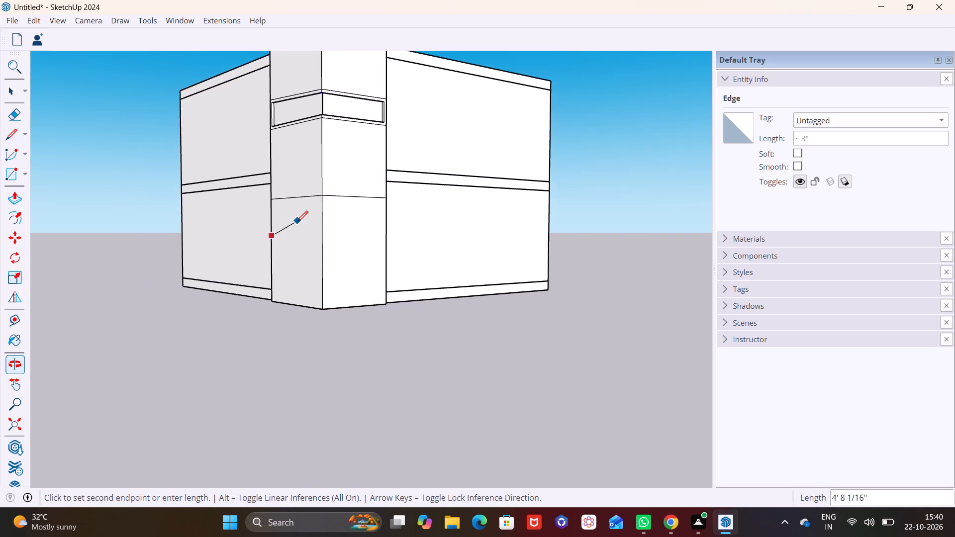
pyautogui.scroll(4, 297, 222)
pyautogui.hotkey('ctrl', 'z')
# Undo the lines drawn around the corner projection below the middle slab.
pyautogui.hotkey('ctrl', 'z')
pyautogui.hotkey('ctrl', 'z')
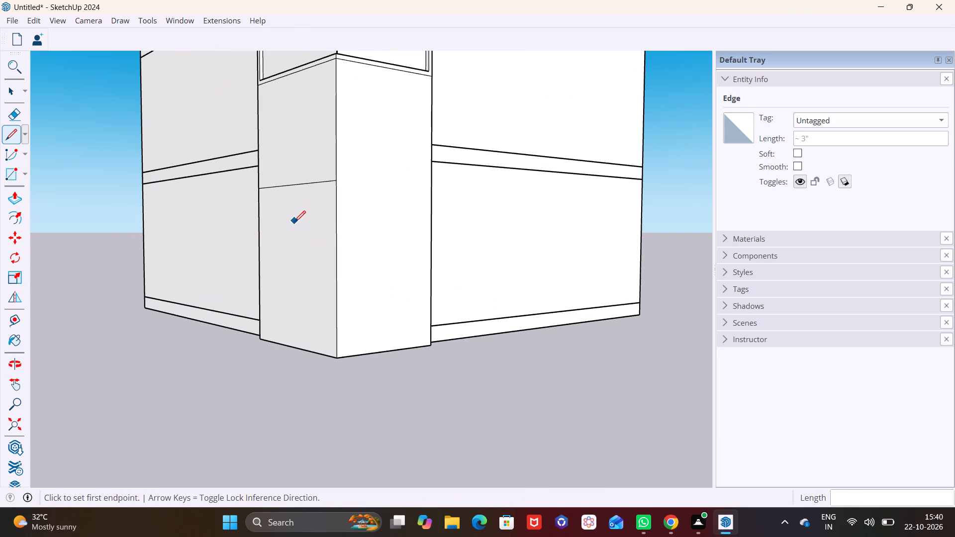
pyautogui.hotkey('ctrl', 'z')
# Undo the window band's corner edits and its recess, back to flat frame outlines on the projection's two faces.
pyautogui.hotkey('ctrl', 'z')
pyautogui.hotkey('ctrl', 'z')
pyautogui.hotkey('ctrl', 'z')
pyautogui.hotkey('ctrl', 'z')
pyautogui.hotkey('ctrl', 'z')
pyautogui.hotkey('ctrl', 'z')
pyautogui.hotkey('ctrl', 'z')
pyautogui.hotkey('ctrl', 'z')
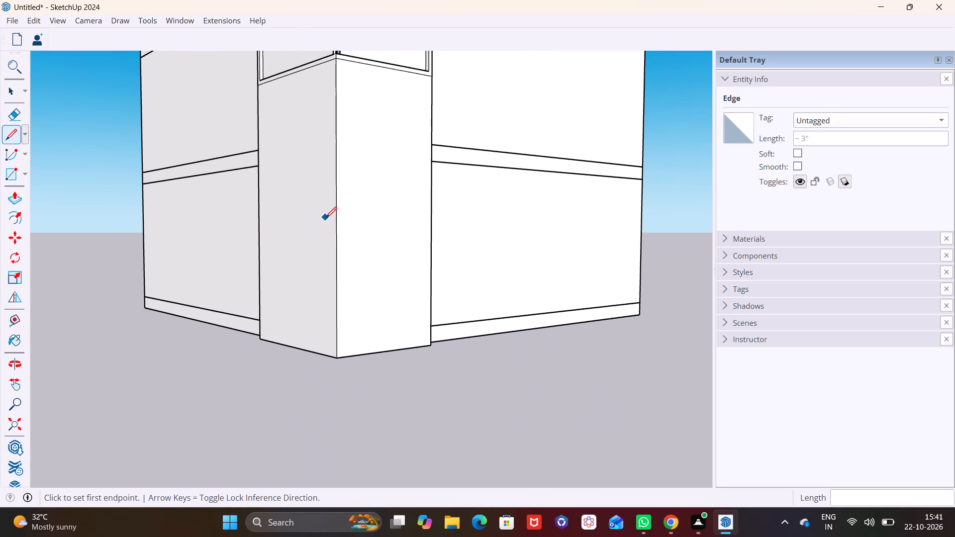
pyautogui.hotkey('ctrl', 'z')
pyautogui.hotkey('ctrl', 'z')
pyautogui.hotkey('ctrl', 'z')
pyautogui.hotkey('ctrl', 'z')
pyautogui.hotkey('ctrl', 'z')
pyautogui.hotkey('ctrl', 'z')
pyautogui.hotkey('ctrl', 'z')
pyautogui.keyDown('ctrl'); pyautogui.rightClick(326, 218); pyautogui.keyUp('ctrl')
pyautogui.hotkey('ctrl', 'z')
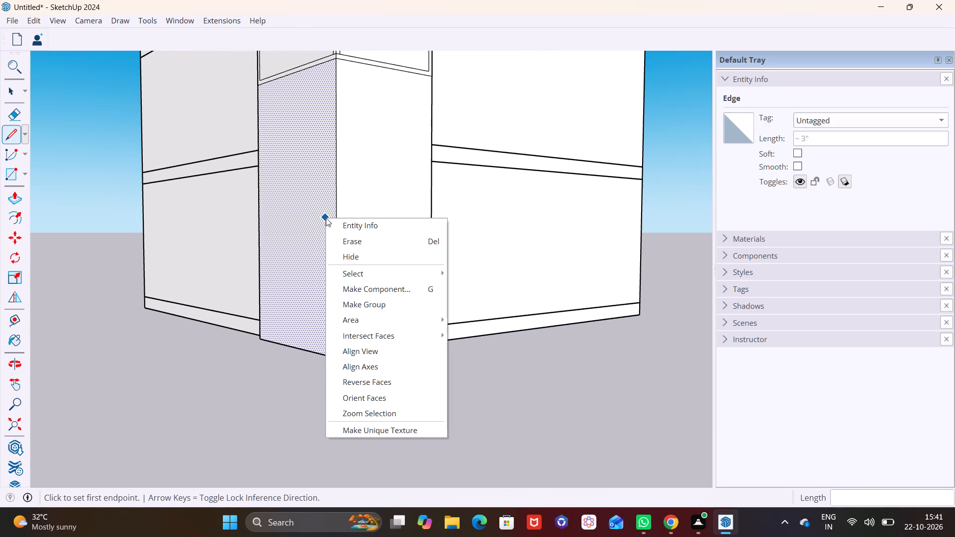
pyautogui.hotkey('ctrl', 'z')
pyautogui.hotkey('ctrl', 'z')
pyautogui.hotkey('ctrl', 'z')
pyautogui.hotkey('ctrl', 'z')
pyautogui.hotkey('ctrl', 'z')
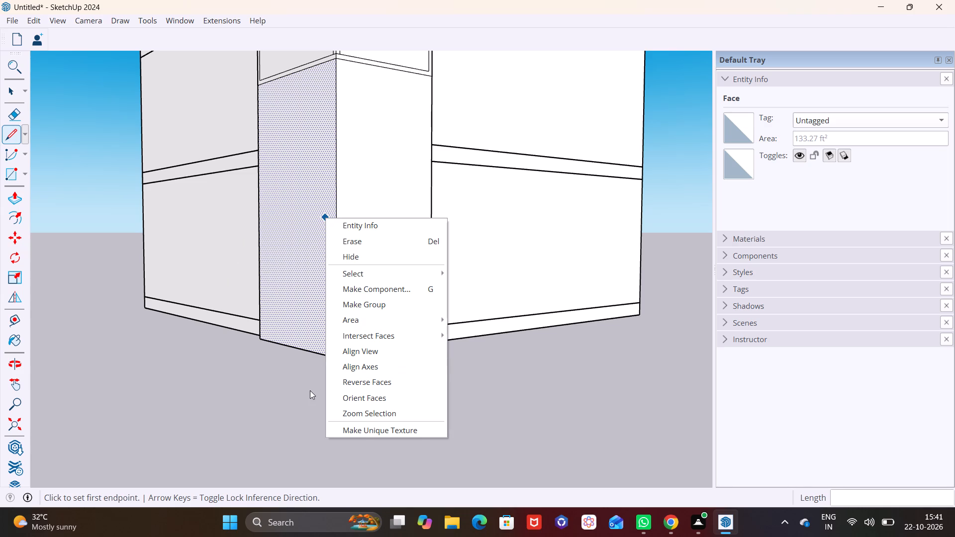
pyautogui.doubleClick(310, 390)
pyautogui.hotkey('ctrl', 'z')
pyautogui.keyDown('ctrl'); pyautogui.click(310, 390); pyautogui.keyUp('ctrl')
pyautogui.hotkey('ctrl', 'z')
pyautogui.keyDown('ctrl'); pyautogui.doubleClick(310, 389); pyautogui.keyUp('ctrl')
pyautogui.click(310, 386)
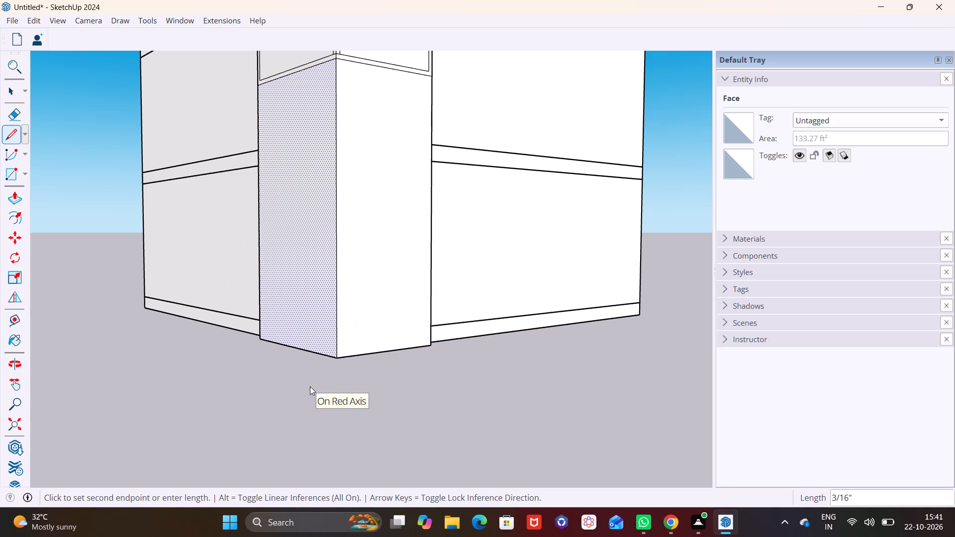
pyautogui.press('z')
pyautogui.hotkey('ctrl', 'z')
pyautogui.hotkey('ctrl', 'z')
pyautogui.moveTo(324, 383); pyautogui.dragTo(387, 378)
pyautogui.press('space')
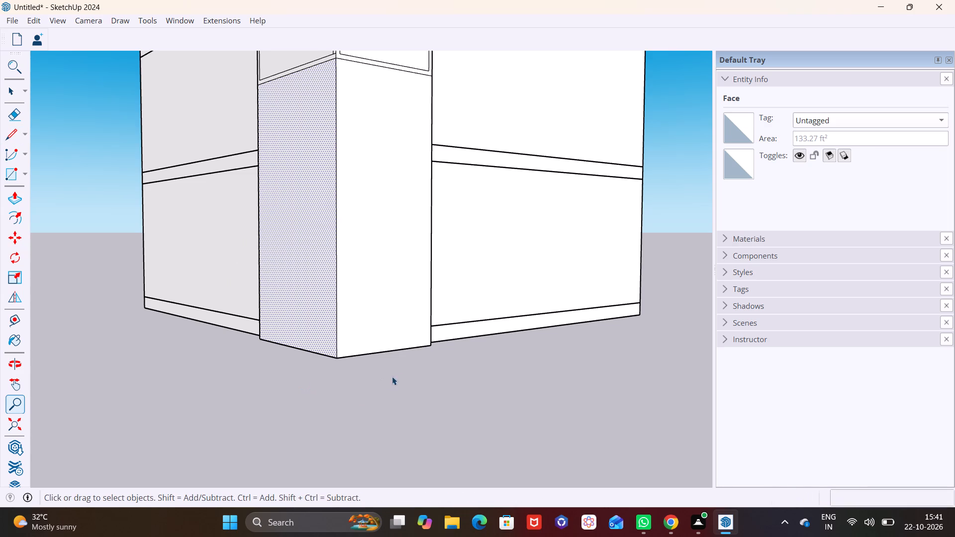
# Undo the remaining window band frames and outlines, back to a plain full-height corner projection.
pyautogui.scroll(-4, 355, 361)
pyautogui.hotkey('ctrl', 'z')
pyautogui.hotkey('ctrl', 'z')
pyautogui.hotkey('ctrl', 'z')
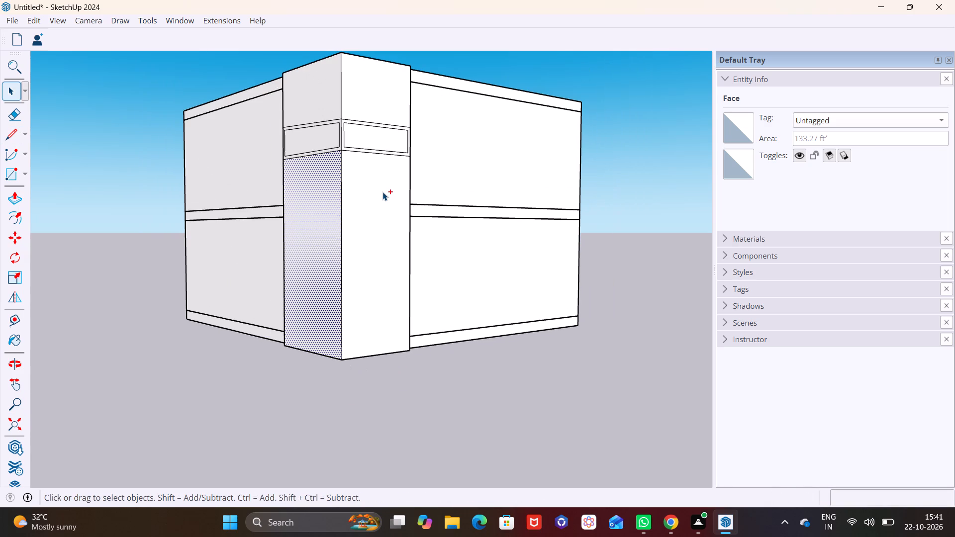
pyautogui.hotkey('ctrl', 'z')
pyautogui.hotkey('ctrl', 'z')
pyautogui.hotkey('ctrl', 'z')
pyautogui.hotkey('ctrl', 'z')
pyautogui.hotkey('ctrl', 'z')
pyautogui.hotkey('ctrl', 'z')
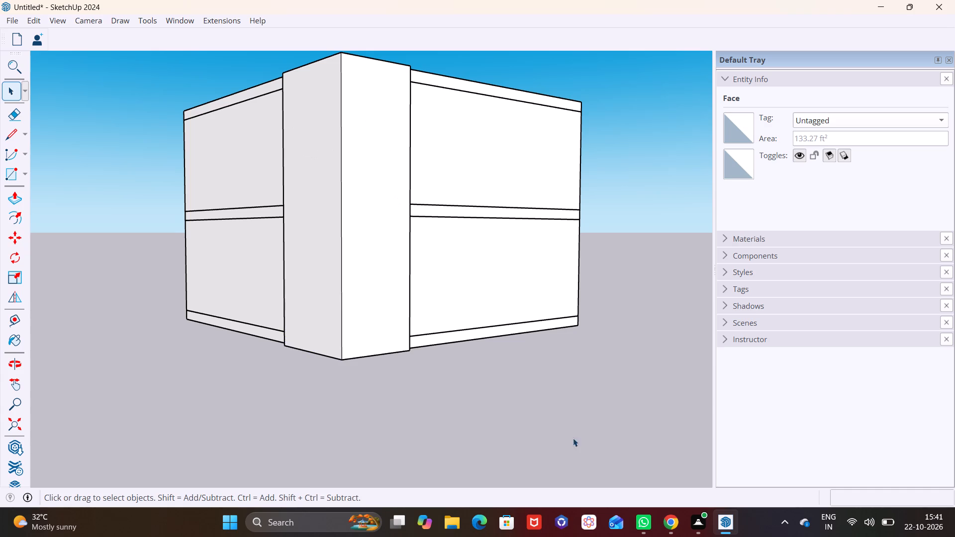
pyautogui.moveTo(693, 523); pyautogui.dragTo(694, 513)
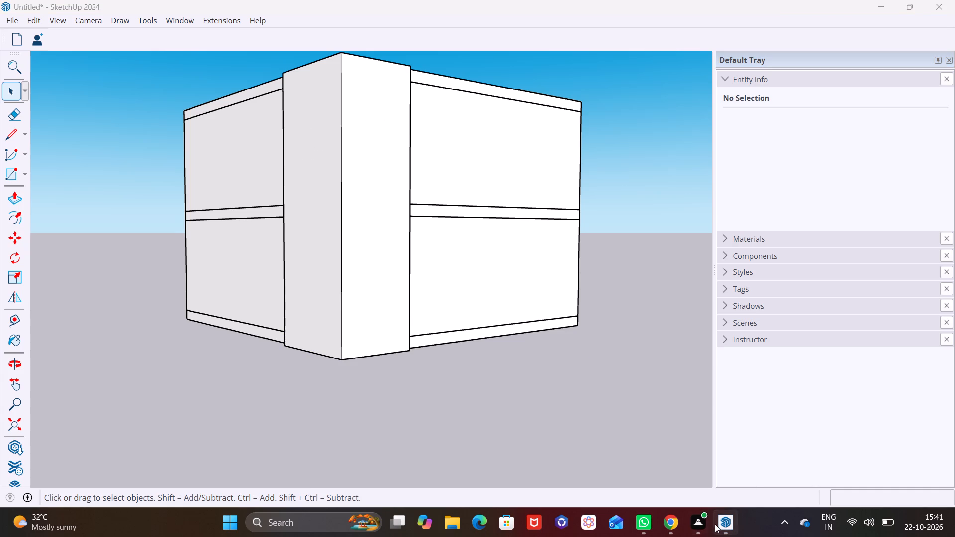
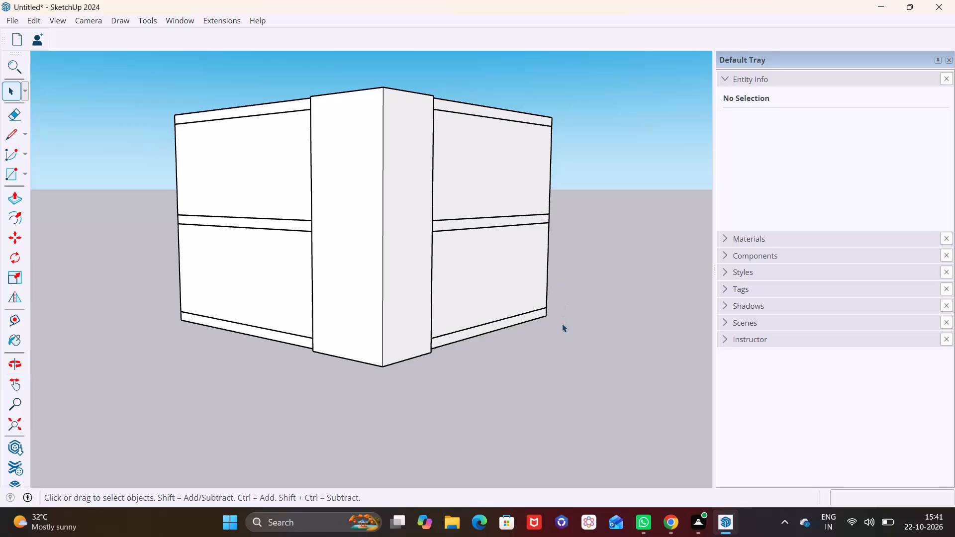
# Undo the full-height corner projection on both facades, back to a plain two-storey box with slabs.
pyautogui.hotkey('ctrl', 'z')
pyautogui.hotkey('ctrl', 'z')
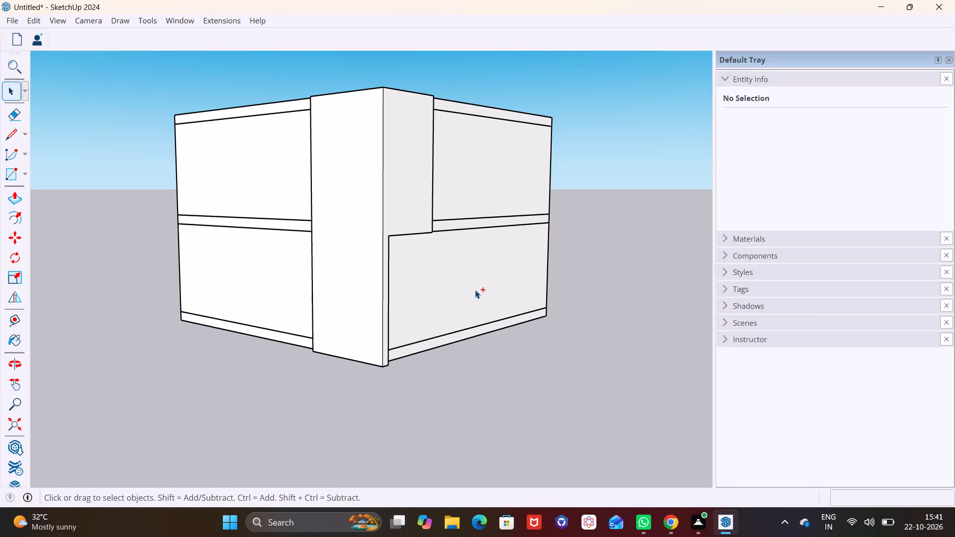
pyautogui.hotkey('ctrl', 'z')
pyautogui.hotkey('ctrl', 'z')
pyautogui.hotkey('ctrl', 'z')
pyautogui.hotkey('ctrl', 'z')
pyautogui.hotkey('ctrl', 'z')
pyautogui.hotkey('ctrl', 'z')
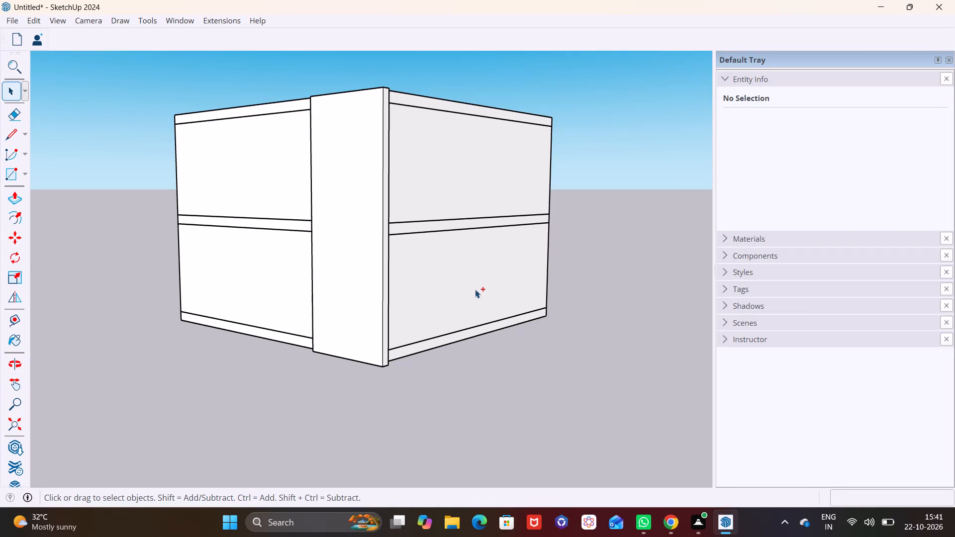
pyautogui.hotkey('ctrl', 'z')
pyautogui.hotkey('ctrl', 'z')
pyautogui.keyDown('ctrl'); pyautogui.click(475, 289); pyautogui.keyUp('ctrl')
pyautogui.hotkey('ctrl', 'z')
pyautogui.hotkey('ctrl', 'z')
pyautogui.keyDown('ctrl'); pyautogui.click(475, 289); pyautogui.keyUp('ctrl')
pyautogui.hotkey('ctrl', 'z')
pyautogui.keyDown('ctrl'); pyautogui.moveTo(475, 289); pyautogui.dragTo(470, 312); pyautogui.keyUp('ctrl')
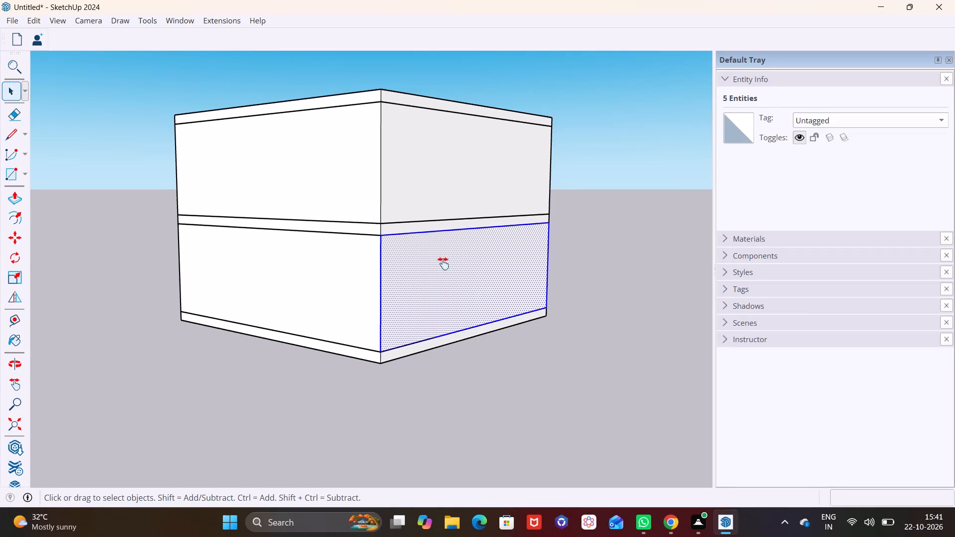
# Undo the top slab, the upper storey and the middle slab, back to the open ground-floor walls on their base slab.
pyautogui.keyDown('shift'); pyautogui.moveTo(443, 264); pyautogui.dragTo(455, 361, button='middle'); pyautogui.keyUp('shift')
pyautogui.keyDown('shift'); pyautogui.scroll(1, 442, 310); pyautogui.keyUp('shift')
pyautogui.moveTo(529, 369); pyautogui.dragTo(688, 356)
pyautogui.press('space')
pyautogui.click(648, 351)
pyautogui.moveTo(591, 306); pyautogui.dragTo(524, 412, button='middle')
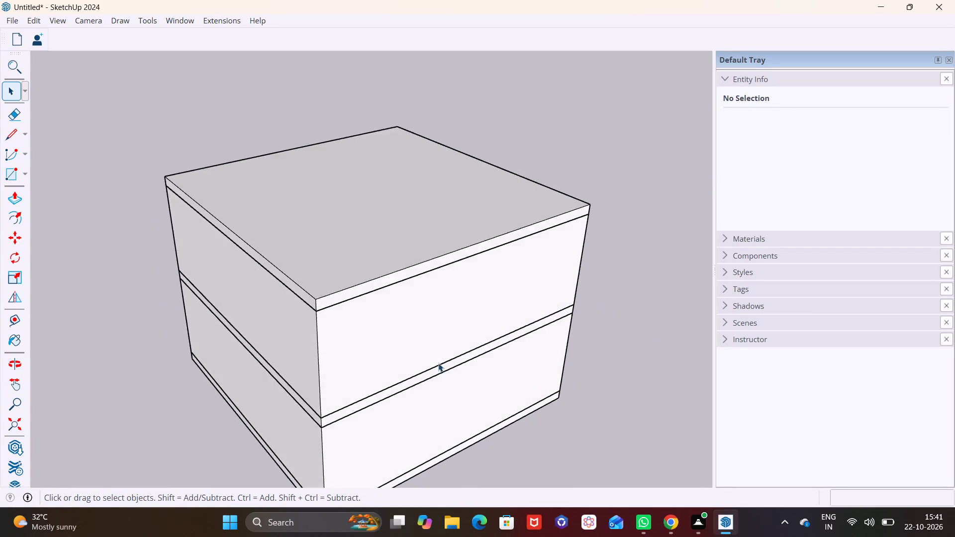
pyautogui.scroll(-3, 426, 365)
pyautogui.hotkey('ctrl', 'z')
pyautogui.hotkey('ctrl', 'z')
pyautogui.hotkey('ctrl', 'z')
pyautogui.hotkey('ctrl', 'z')
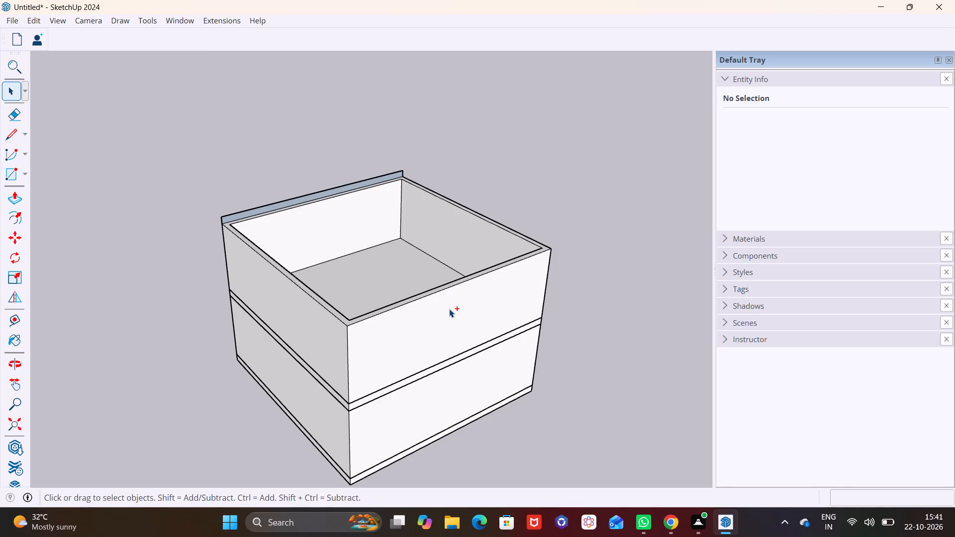
pyautogui.hotkey('ctrl', 'z')
pyautogui.hotkey('ctrl', 'z')
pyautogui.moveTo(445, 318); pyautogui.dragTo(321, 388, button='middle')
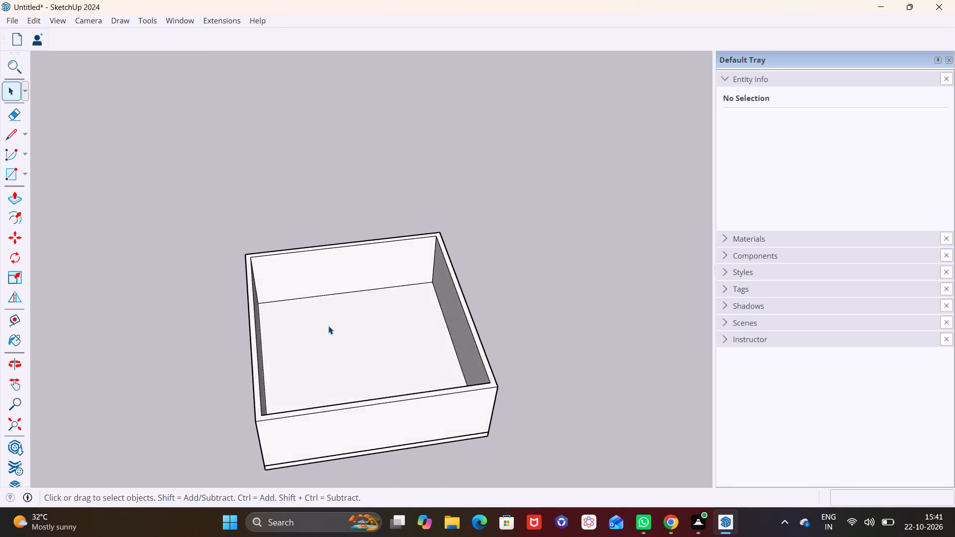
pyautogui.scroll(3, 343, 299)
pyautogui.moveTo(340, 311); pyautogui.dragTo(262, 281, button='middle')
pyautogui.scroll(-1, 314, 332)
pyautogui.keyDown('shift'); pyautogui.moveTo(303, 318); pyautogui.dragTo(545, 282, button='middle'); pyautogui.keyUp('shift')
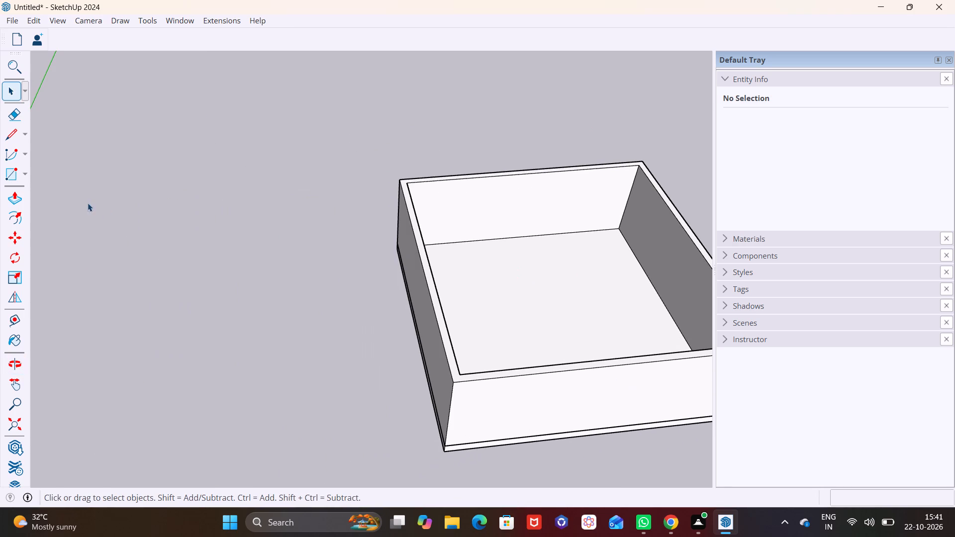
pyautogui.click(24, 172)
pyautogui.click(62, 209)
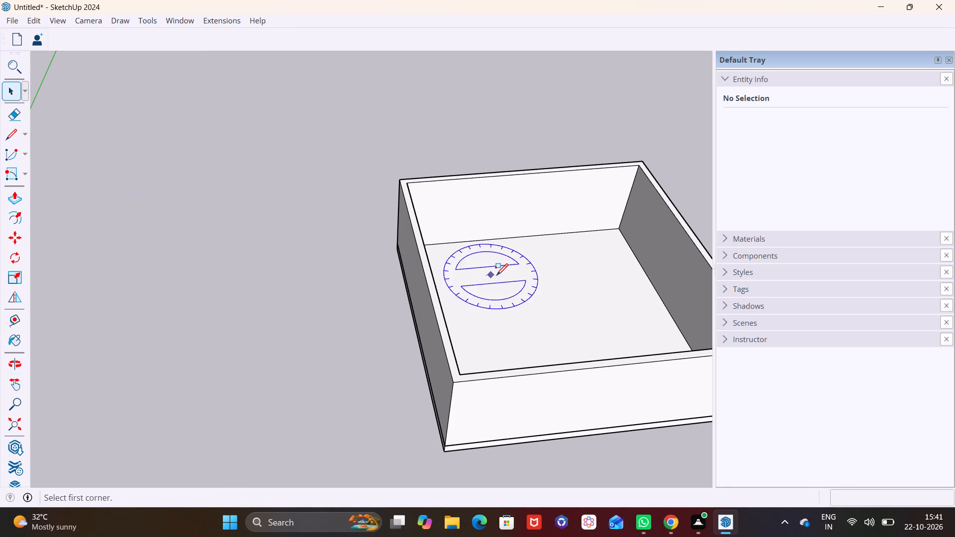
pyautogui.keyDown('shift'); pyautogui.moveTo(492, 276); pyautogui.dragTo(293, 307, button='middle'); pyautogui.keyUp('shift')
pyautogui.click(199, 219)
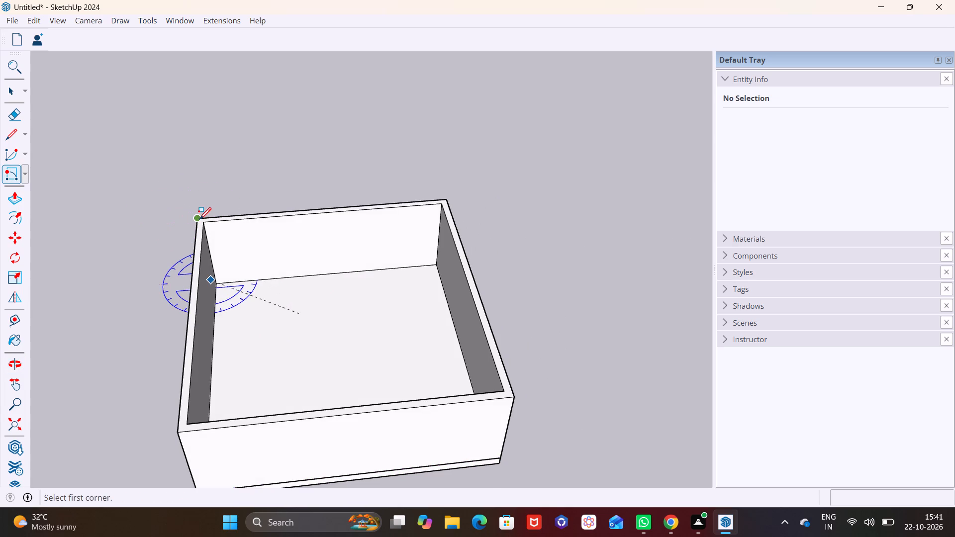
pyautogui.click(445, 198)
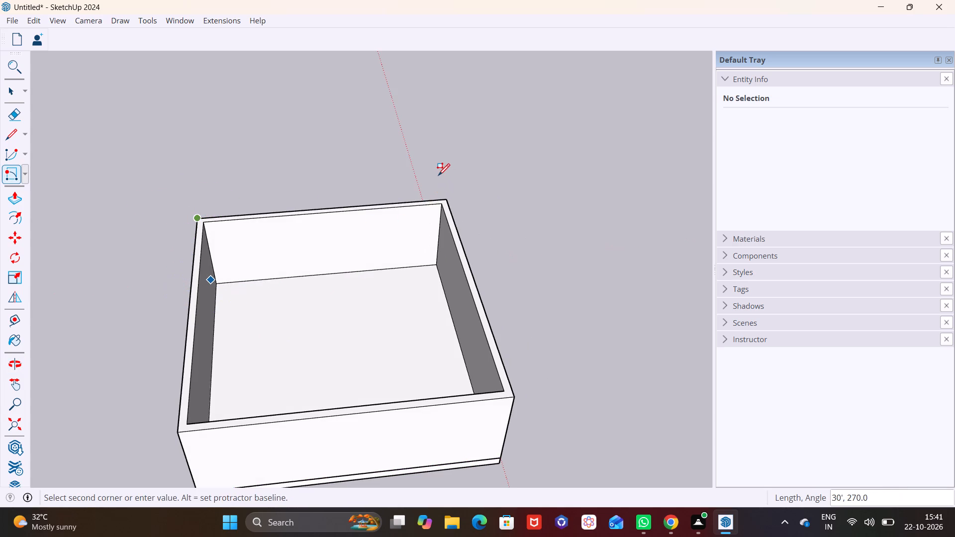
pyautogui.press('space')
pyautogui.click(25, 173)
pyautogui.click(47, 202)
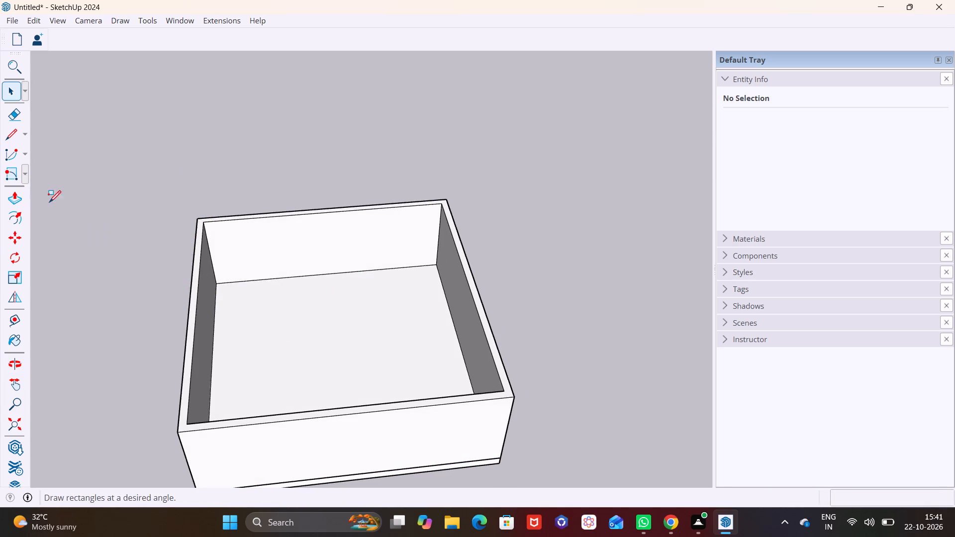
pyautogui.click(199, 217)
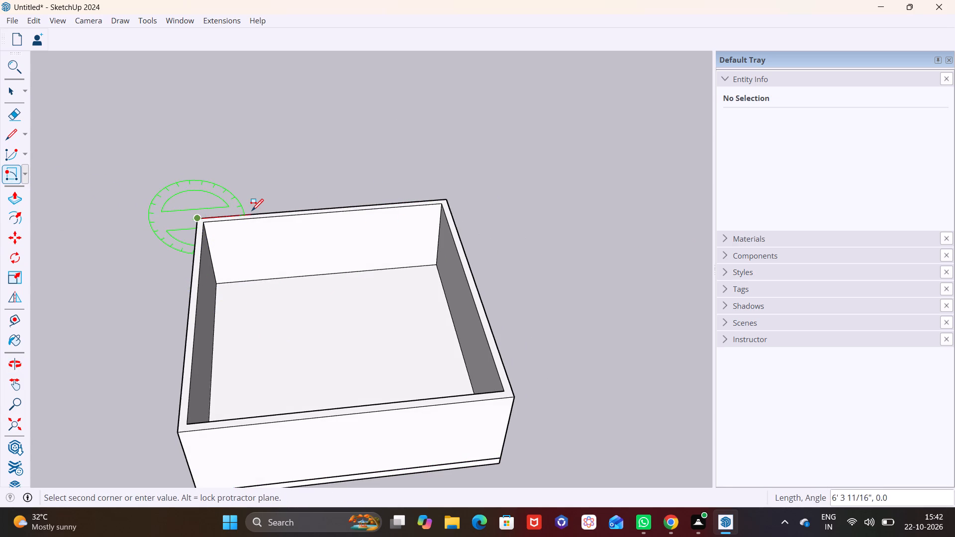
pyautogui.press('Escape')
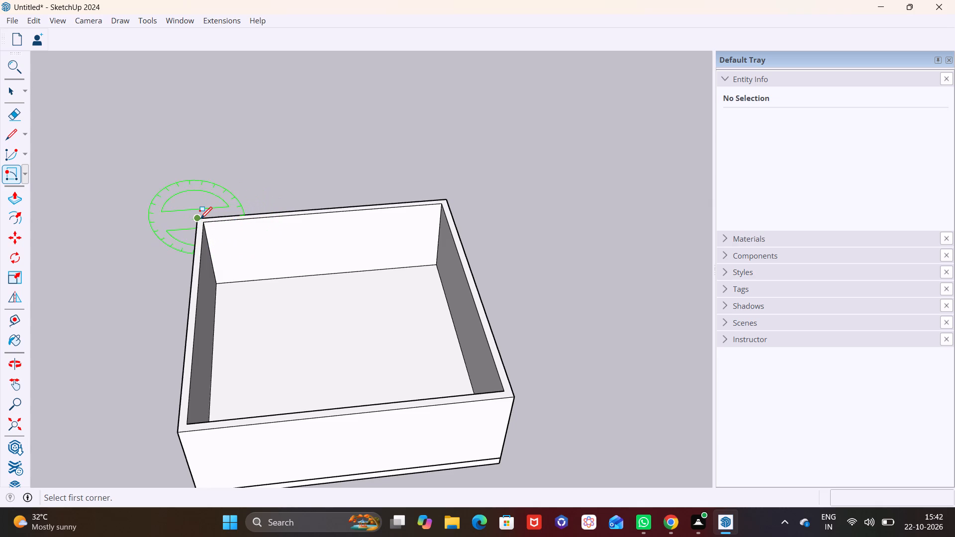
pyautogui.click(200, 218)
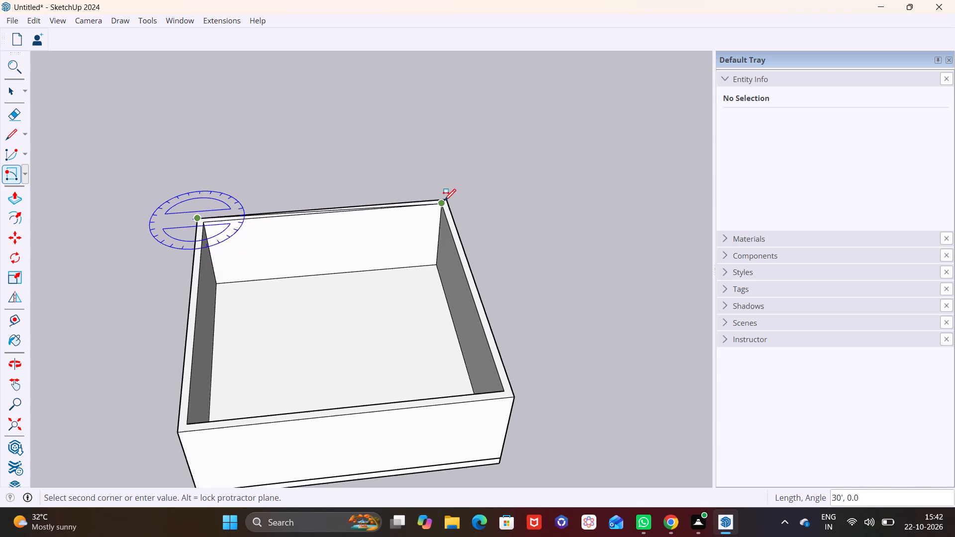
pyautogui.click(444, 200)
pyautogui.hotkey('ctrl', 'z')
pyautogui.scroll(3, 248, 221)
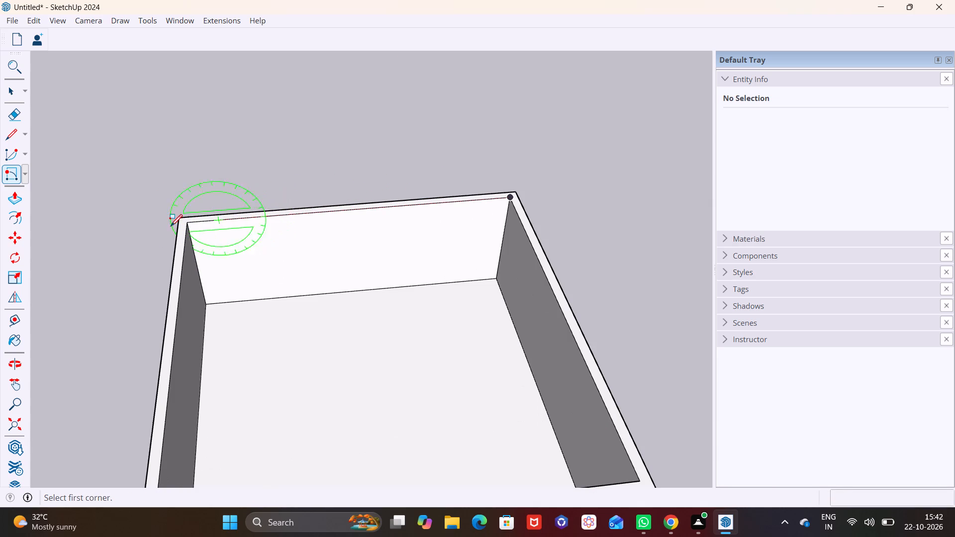
# Draw an upright rotated rectangle 1' high along the full outer top edge of the ground floor's back wall.
pyautogui.click(28, 172)
pyautogui.click(27, 177)
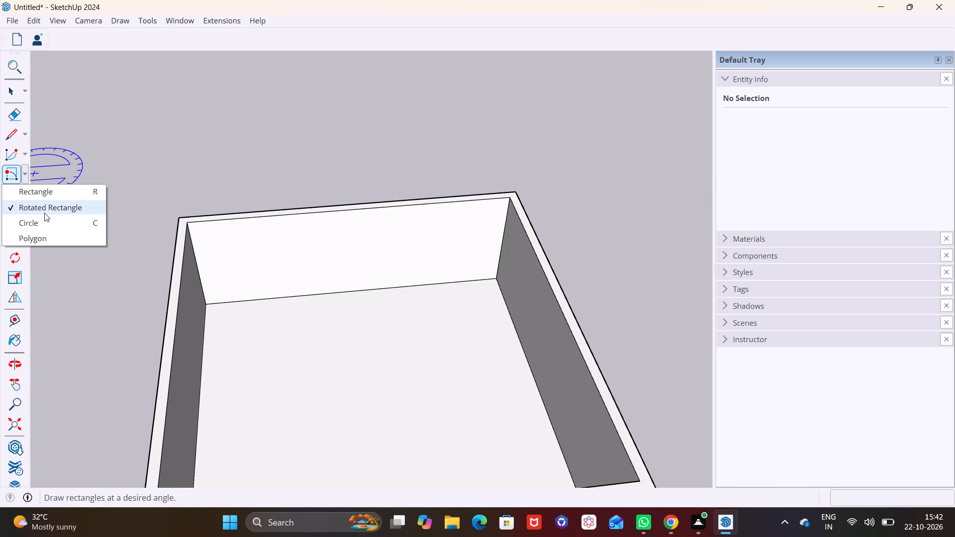
pyautogui.click(44, 213)
pyautogui.click(179, 218)
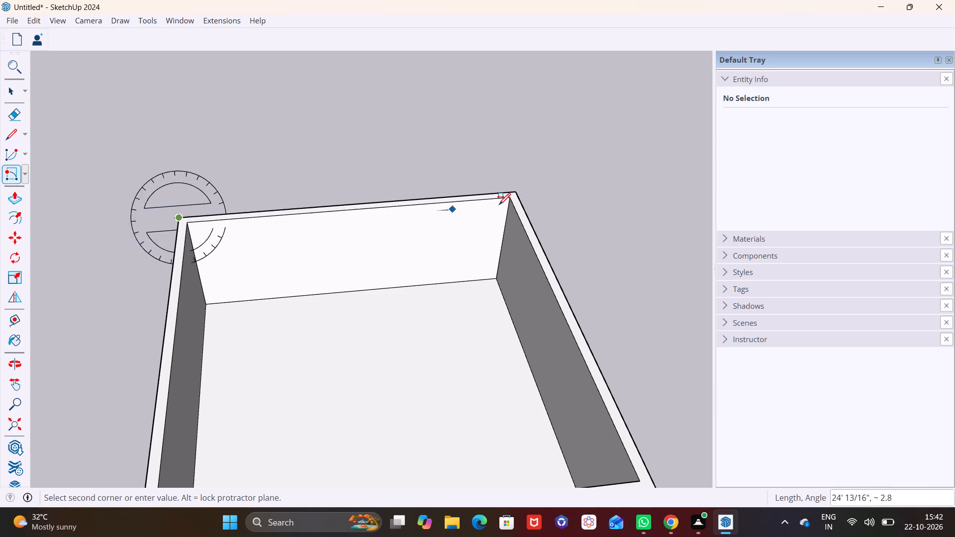
pyautogui.click(512, 191)
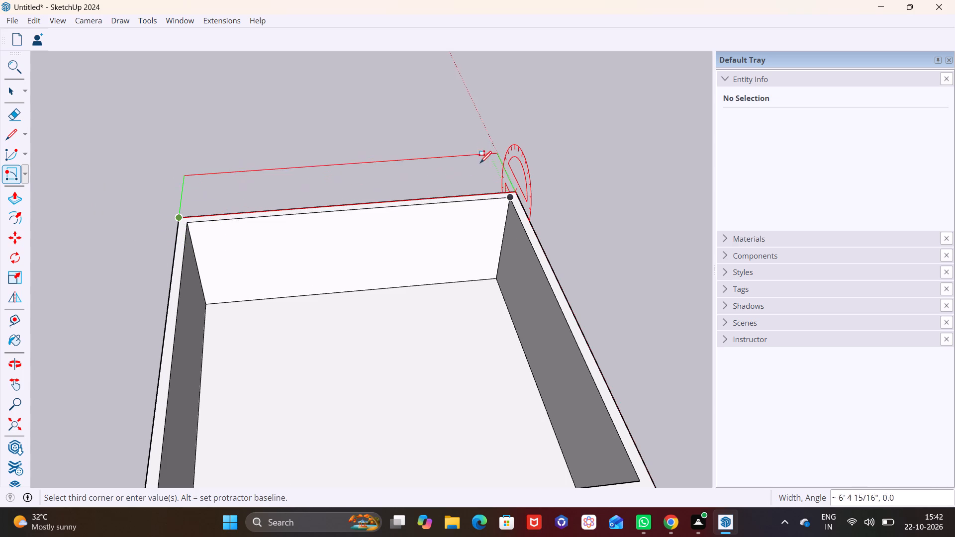
pyautogui.scroll(-6, 479, 160)
pyautogui.moveTo(493, 244); pyautogui.dragTo(534, 119, button='middle')
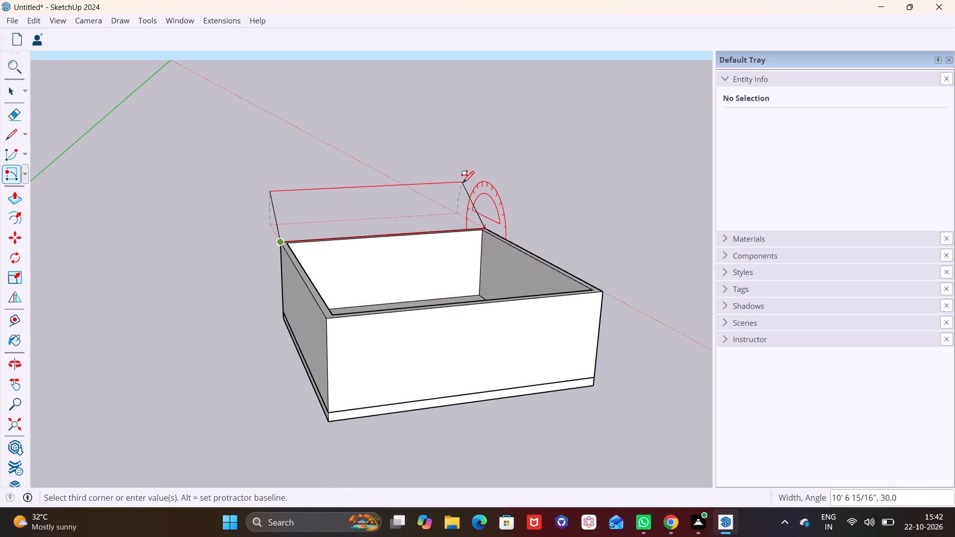
pyautogui.write("1'")
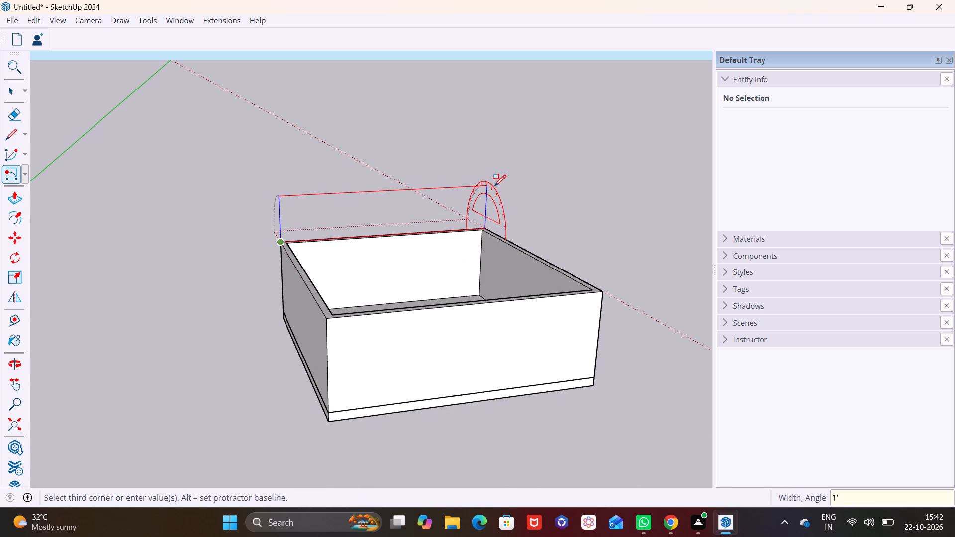
pyautogui.press('Return')
pyautogui.press('space')
# Make the 1' high rectangle on the back wall, with its edges, into a group.
pyautogui.scroll(2, 474, 222)
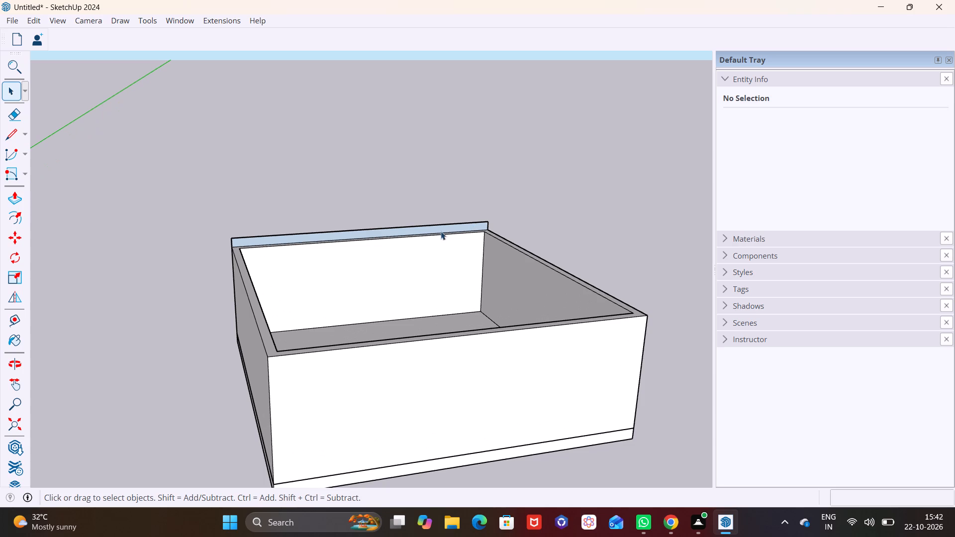
pyautogui.doubleClick(417, 230)
pyautogui.rightClick(417, 230)
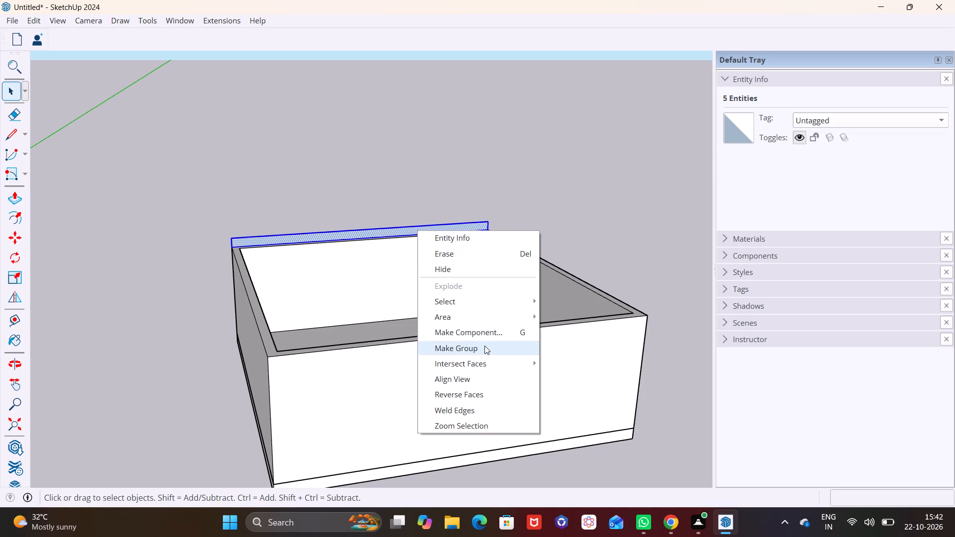
pyautogui.click(484, 346)
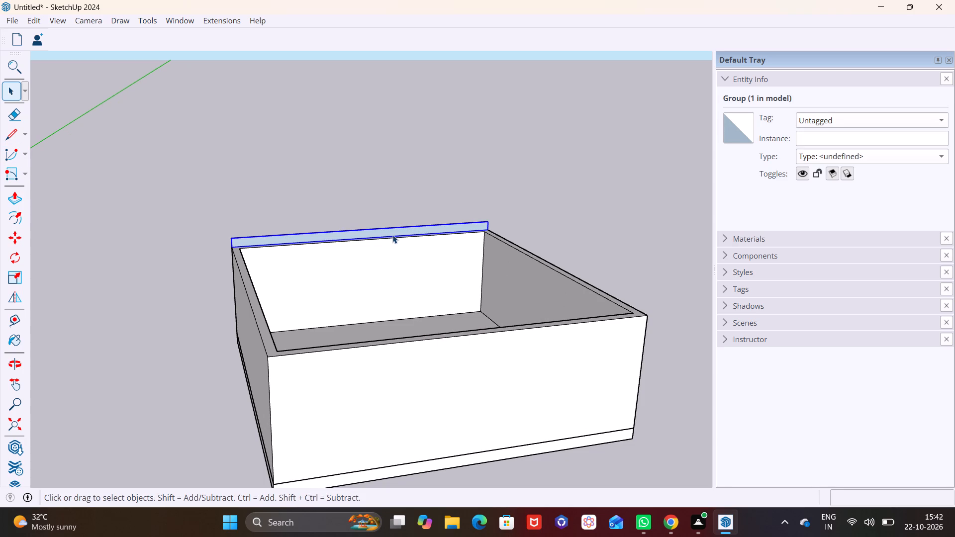
# Inside the group, Push/Pull the rectangle 30' to the opposite wall as a roof slab, and exit the group.
pyautogui.tripleClick(392, 232)
pyautogui.click(8, 199)
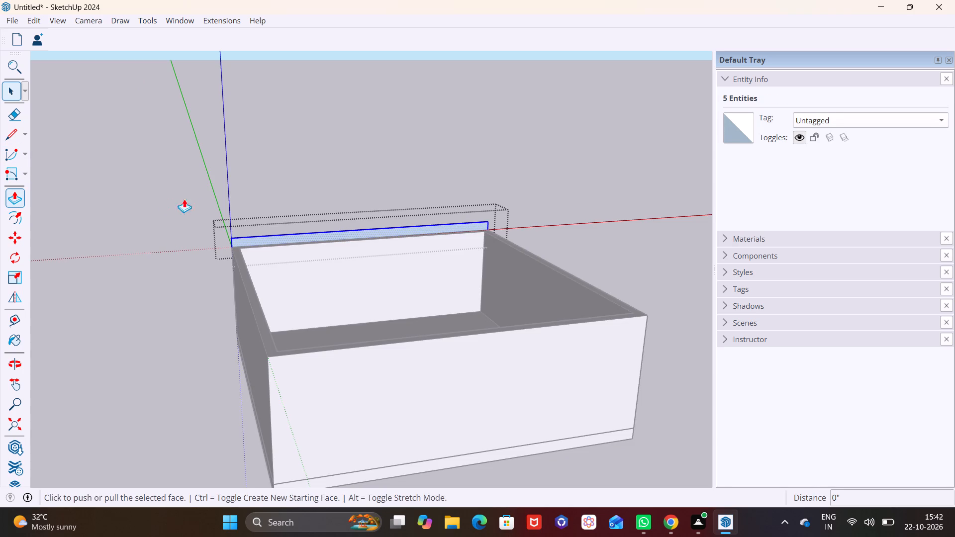
pyautogui.click(259, 237)
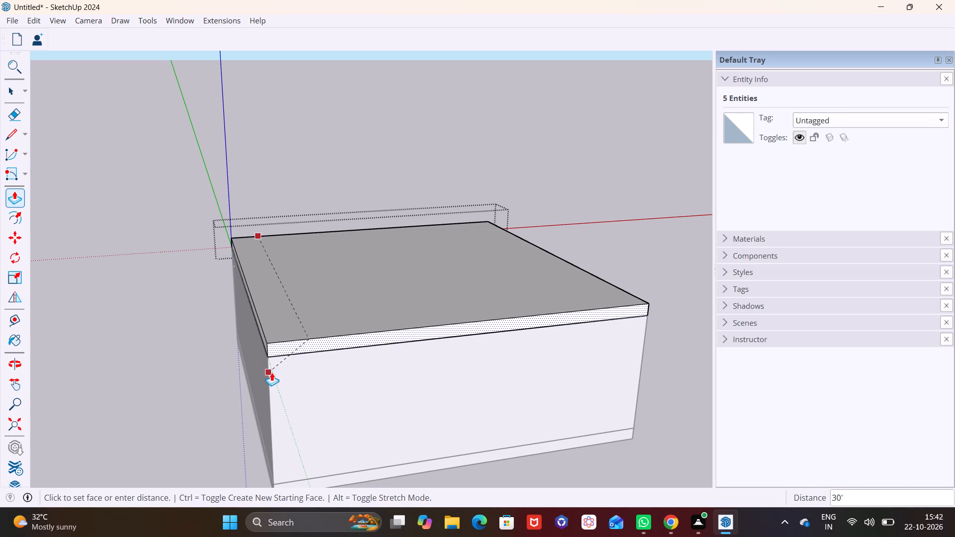
pyautogui.click(272, 372)
pyautogui.scroll(-7, 319, 313)
pyautogui.moveTo(458, 280); pyautogui.dragTo(364, 352, button='middle')
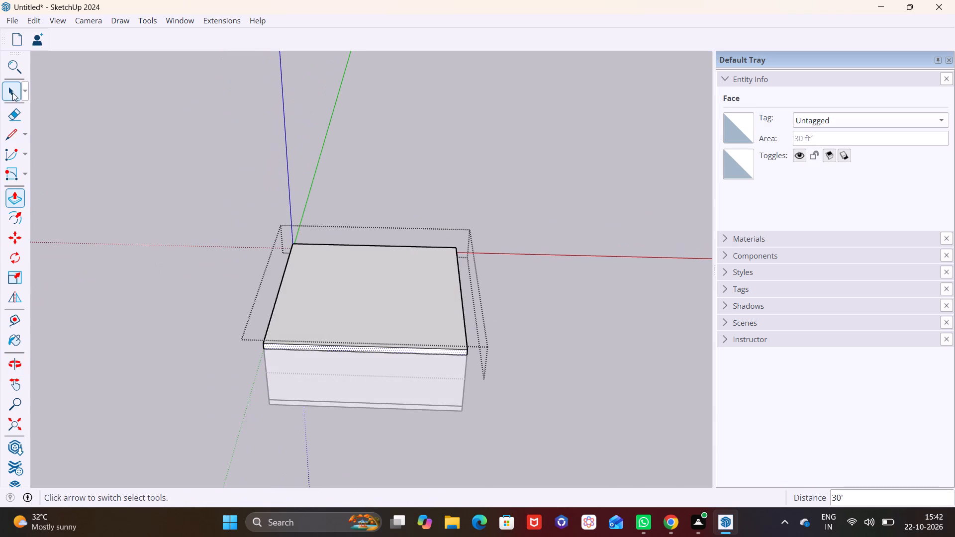
pyautogui.click(19, 94)
pyautogui.click(559, 342)
# Copy the complete storey with both slabs straight up 12' twice, stacking each copy on the top corner of the one below.
pyautogui.moveTo(511, 379); pyautogui.dragTo(557, 327, button='middle')
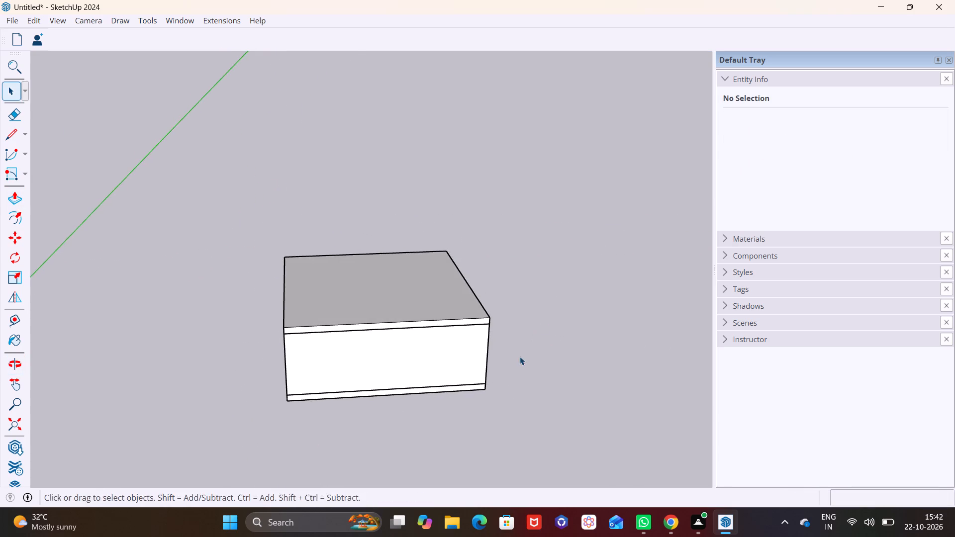
pyautogui.moveTo(511, 385); pyautogui.dragTo(484, 477, button='middle')
pyautogui.moveTo(205, 200); pyautogui.dragTo(556, 451)
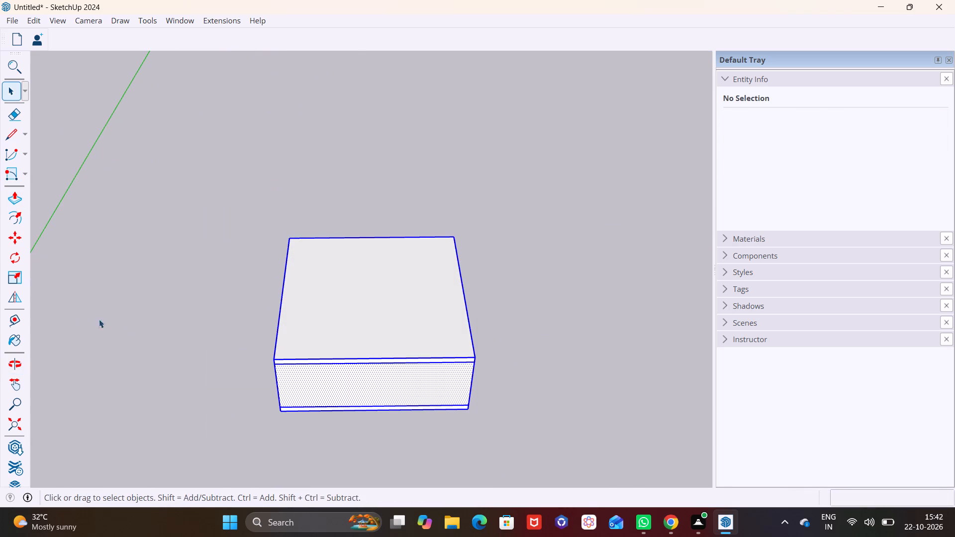
pyautogui.press('m')
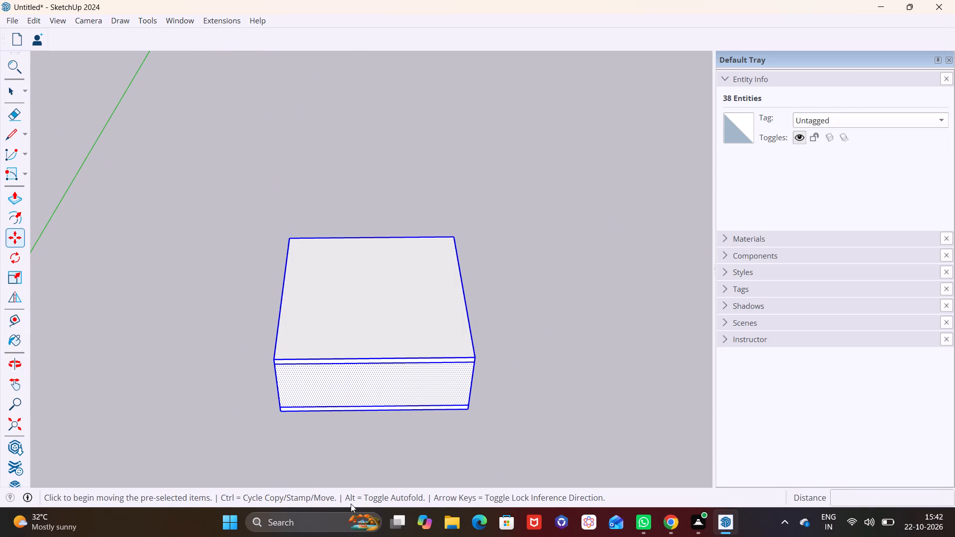
pyautogui.scroll(1, 449, 382)
pyautogui.moveTo(449, 382); pyautogui.dragTo(430, 241, button='middle')
pyautogui.scroll(2, 498, 419)
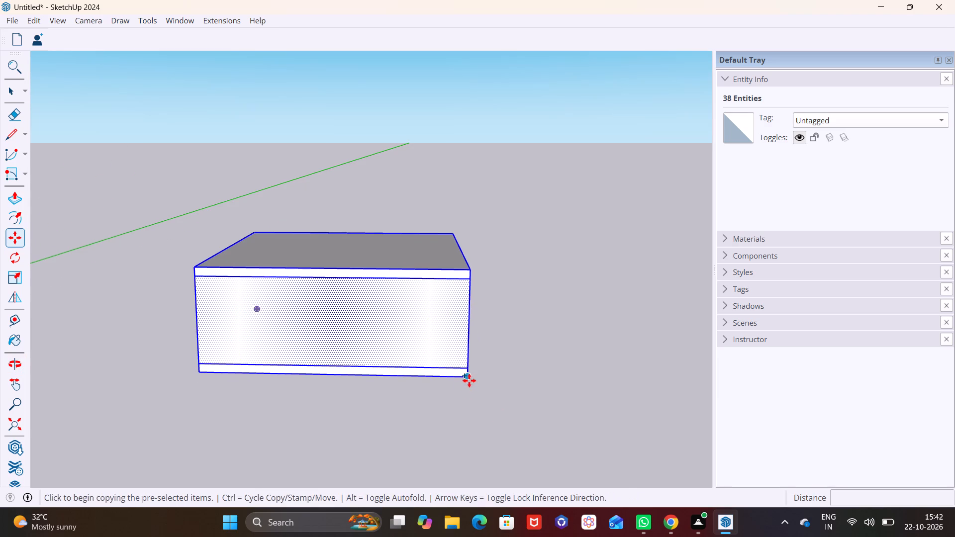
pyautogui.click(469, 380)
pyautogui.click(468, 270)
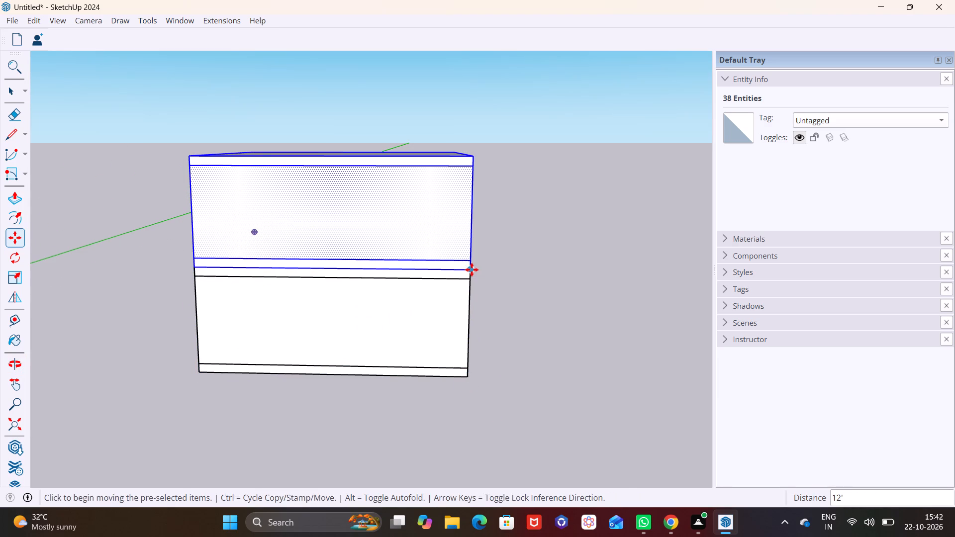
pyautogui.click(472, 269)
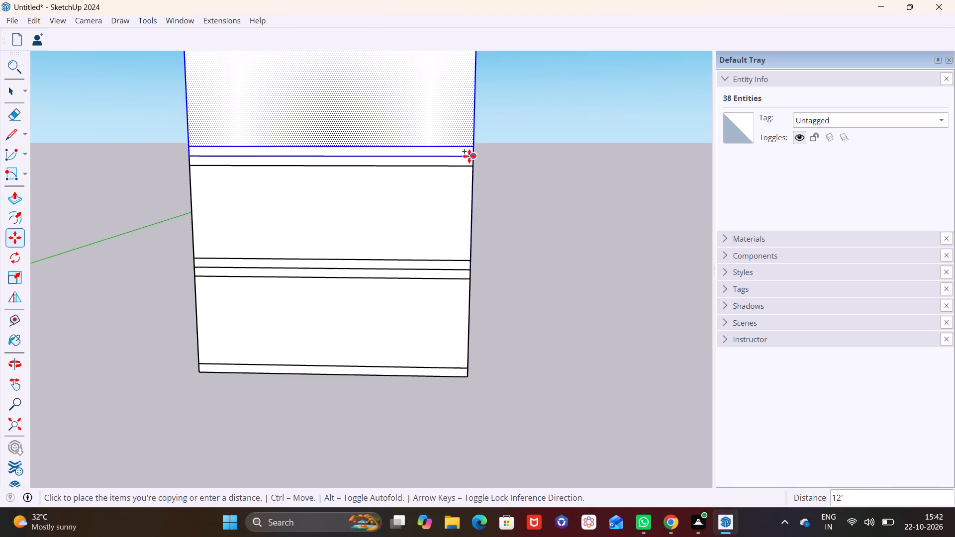
pyautogui.click(469, 156)
pyautogui.press('space')
pyautogui.click(530, 293)
# Examine the stacked three-storey building and its slab lines from several sides.
pyautogui.scroll(-3, 505, 291)
pyautogui.moveTo(419, 324); pyautogui.dragTo(565, 359, button='middle')
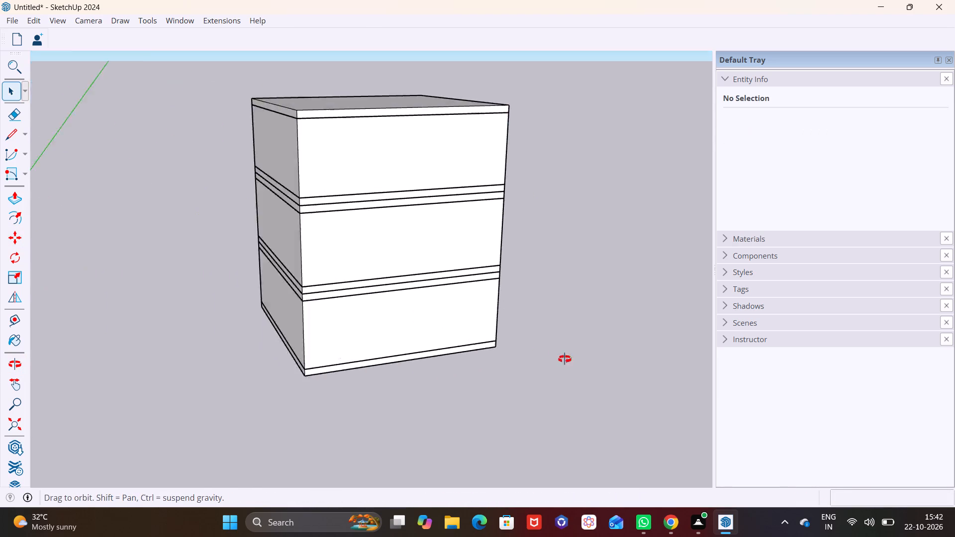
pyautogui.moveTo(565, 359); pyautogui.dragTo(653, 350, button='middle')
pyautogui.scroll(-6, 400, 308)
pyautogui.keyDown('shift'); pyautogui.moveTo(358, 307); pyautogui.dragTo(385, 384, button='middle'); pyautogui.keyUp('shift')
pyautogui.moveTo(429, 344); pyautogui.dragTo(500, 295, button='middle')
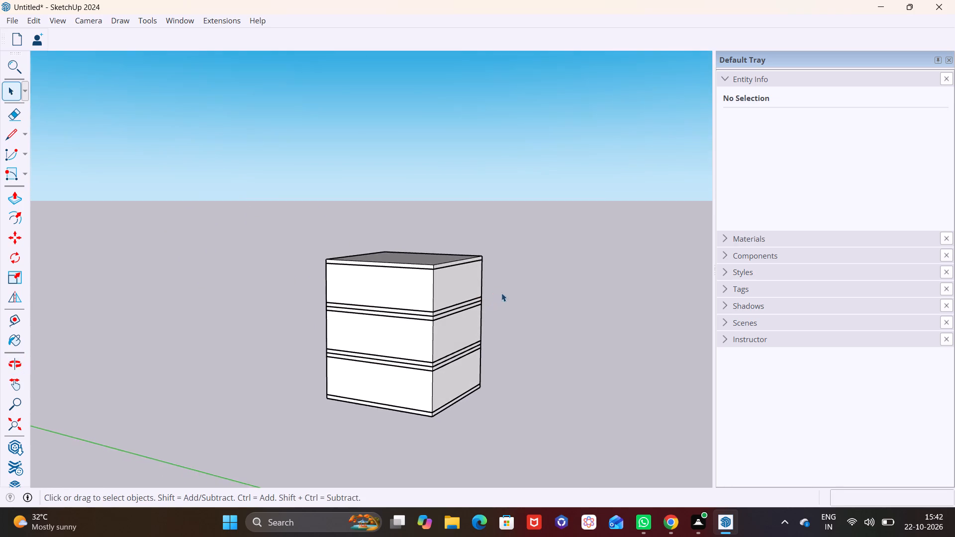
pyautogui.scroll(6, 413, 336)
pyautogui.moveTo(446, 327); pyautogui.dragTo(328, 327, button='middle')
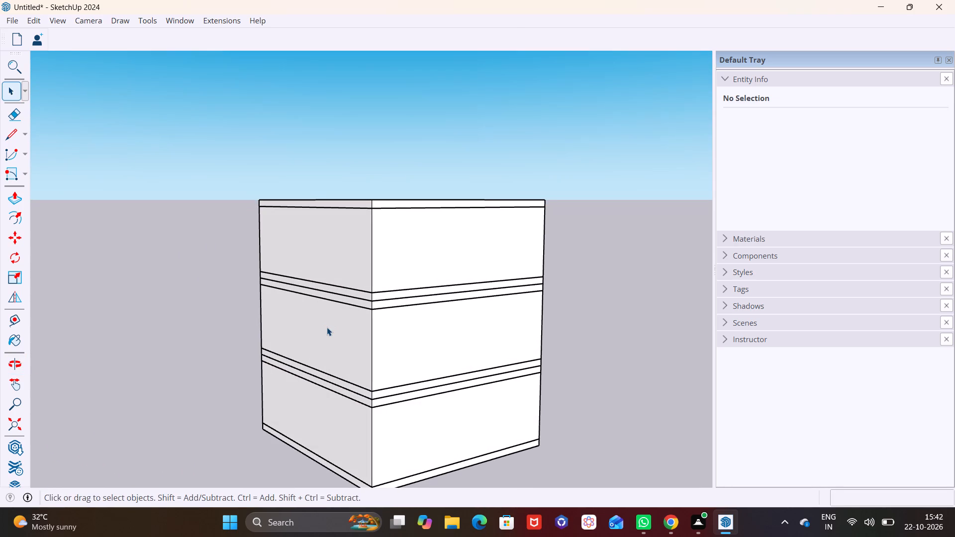
# Undo both upper-storey copies and the roof slab with its rectangle, back to the open ground-floor walls on their base slab.
pyautogui.hotkey('ctrl', 'z')
pyautogui.hotkey('ctrl', 'z')
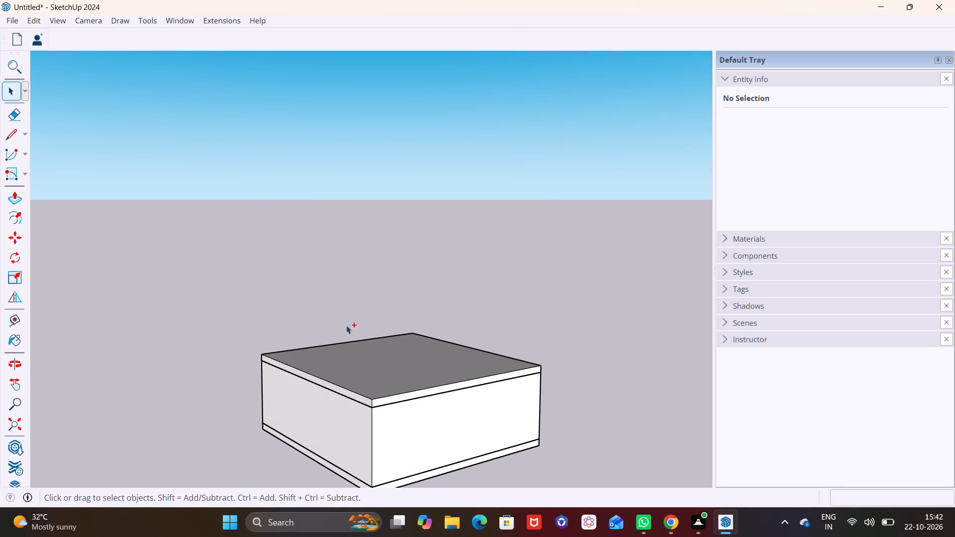
pyautogui.hotkey('ctrl', 'z')
pyautogui.hotkey('ctrl', 'z')
pyautogui.hotkey('ctrl', 'z')
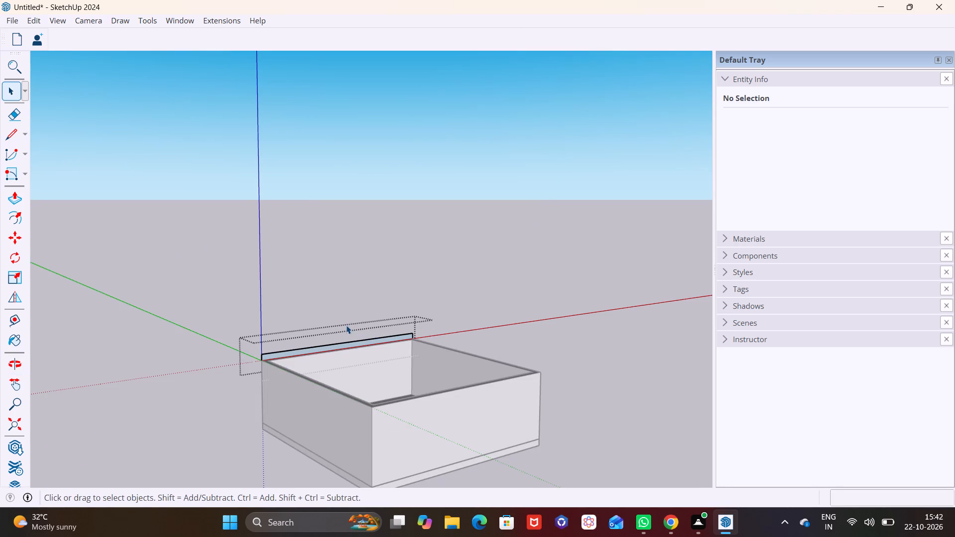
pyautogui.hotkey('ctrl', 'z')
pyautogui.hotkey('ctrl', 'z')
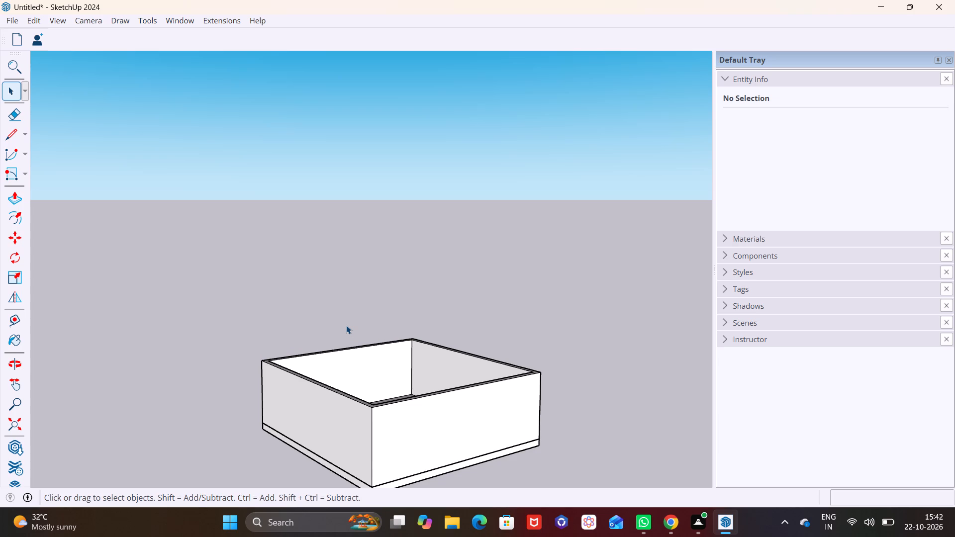
# Copy the open storey with its base slab straight up 11' twice, stacking each copy on the top corner of the one below.
pyautogui.scroll(-2, 348, 341)
pyautogui.moveTo(385, 355); pyautogui.dragTo(422, 466, button='middle')
pyautogui.scroll(-6, 417, 352)
pyautogui.moveTo(422, 354); pyautogui.dragTo(244, 367, button='middle')
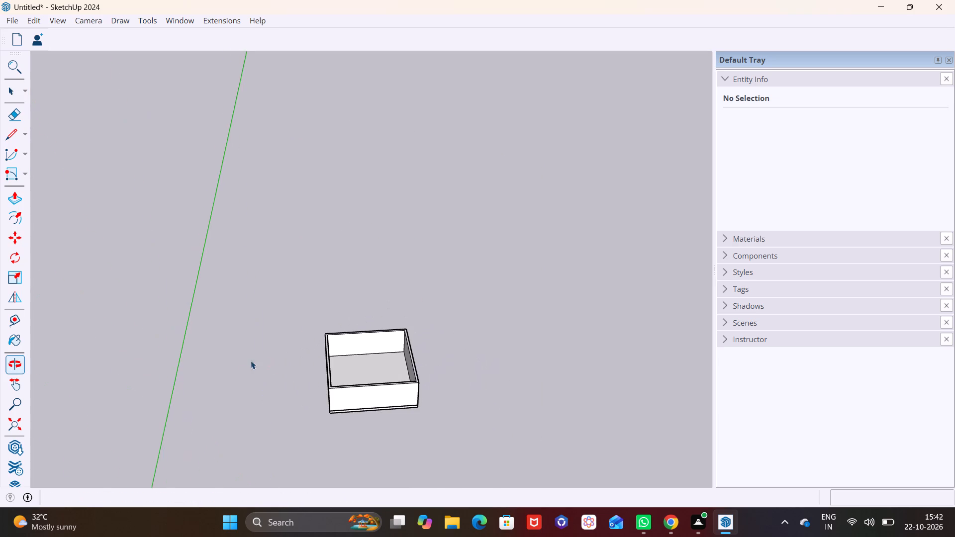
pyautogui.scroll(-2, 334, 298)
pyautogui.moveTo(333, 306); pyautogui.dragTo(327, 266, button='middle')
pyautogui.moveTo(368, 353); pyautogui.dragTo(368, 243, button='middle')
pyautogui.moveTo(370, 260); pyautogui.dragTo(358, 361, button='middle')
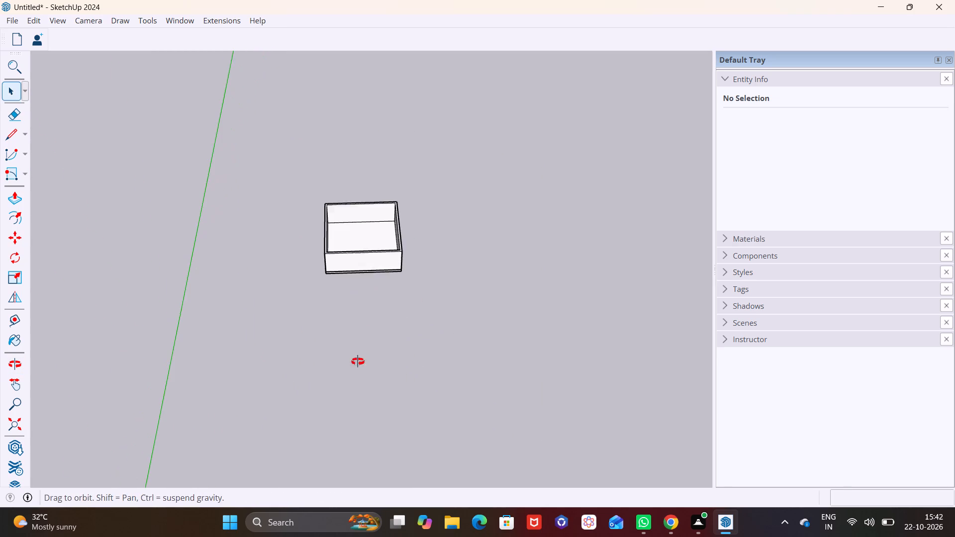
pyautogui.moveTo(358, 361); pyautogui.dragTo(358, 359, button='middle')
pyautogui.moveTo(342, 217); pyautogui.dragTo(333, 287, button='middle')
pyautogui.press('space')
pyautogui.moveTo(277, 175); pyautogui.dragTo(500, 311)
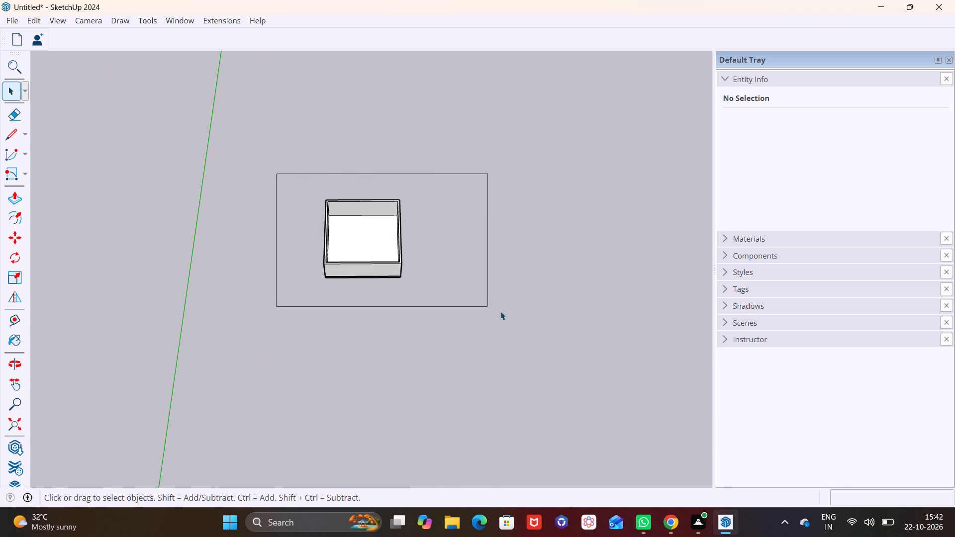
pyautogui.moveTo(500, 311); pyautogui.dragTo(508, 314)
pyautogui.press('m')
pyautogui.scroll(3, 386, 264)
pyautogui.moveTo(393, 258); pyautogui.dragTo(363, 113, button='middle')
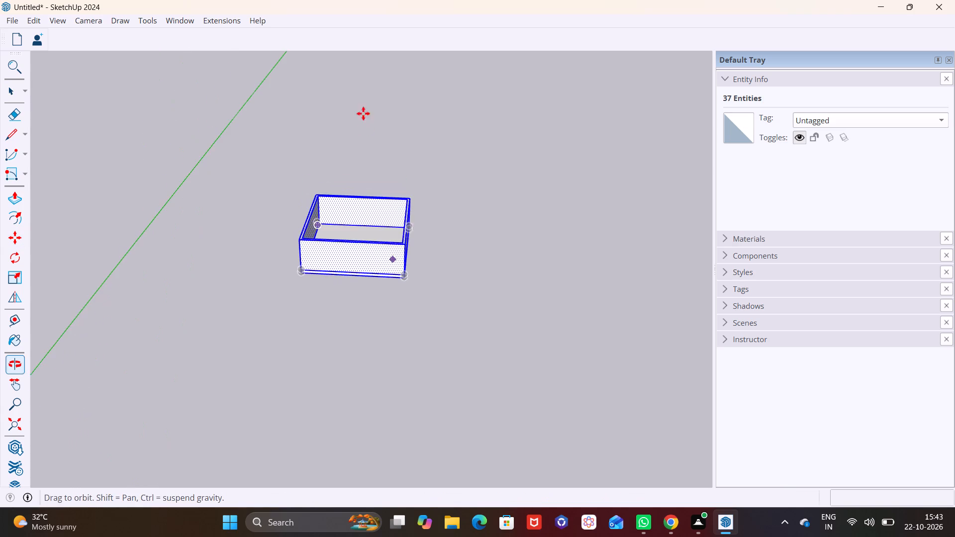
pyautogui.scroll(9, 427, 251)
pyautogui.click(404, 280)
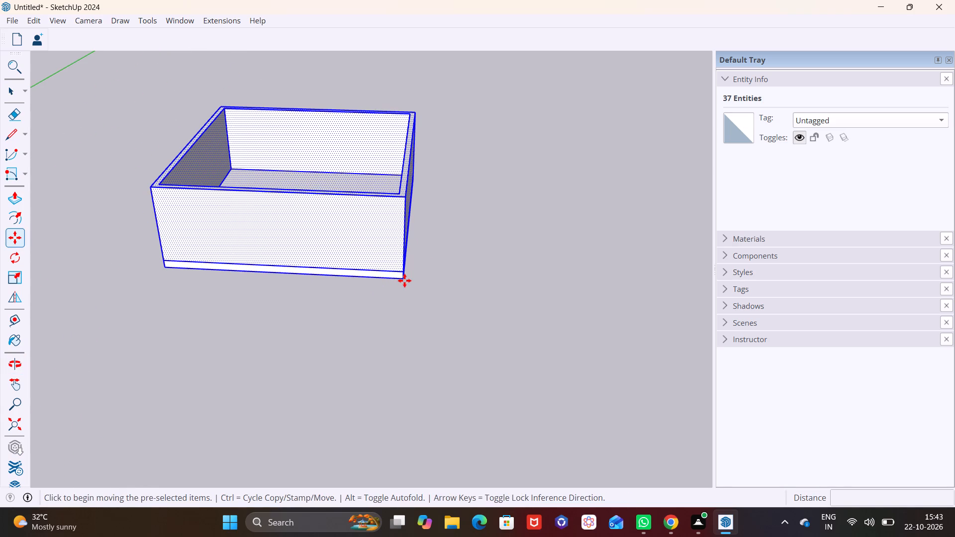
pyautogui.click(401, 194)
pyautogui.keyDown('shift'); pyautogui.moveTo(409, 181); pyautogui.dragTo(469, 317, button='middle'); pyautogui.keyUp('shift')
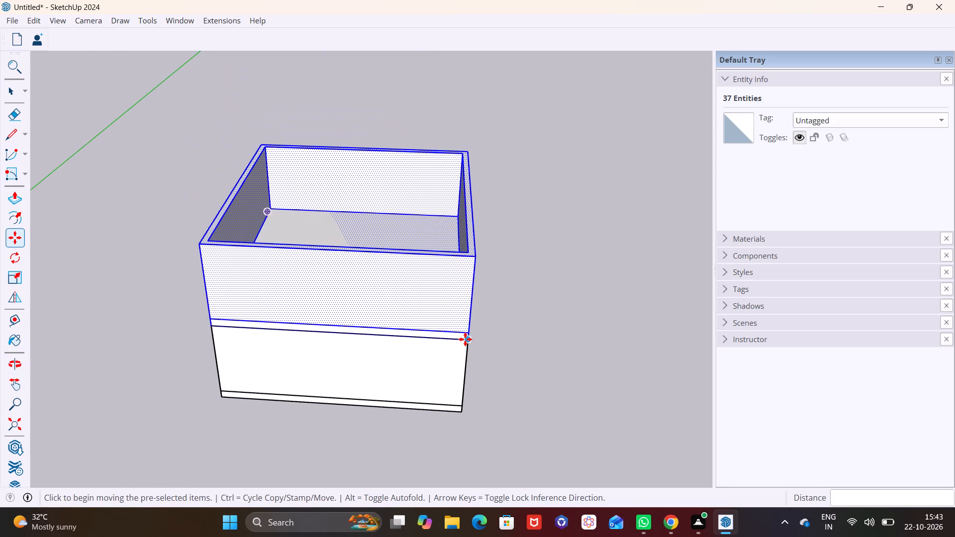
pyautogui.click(465, 339)
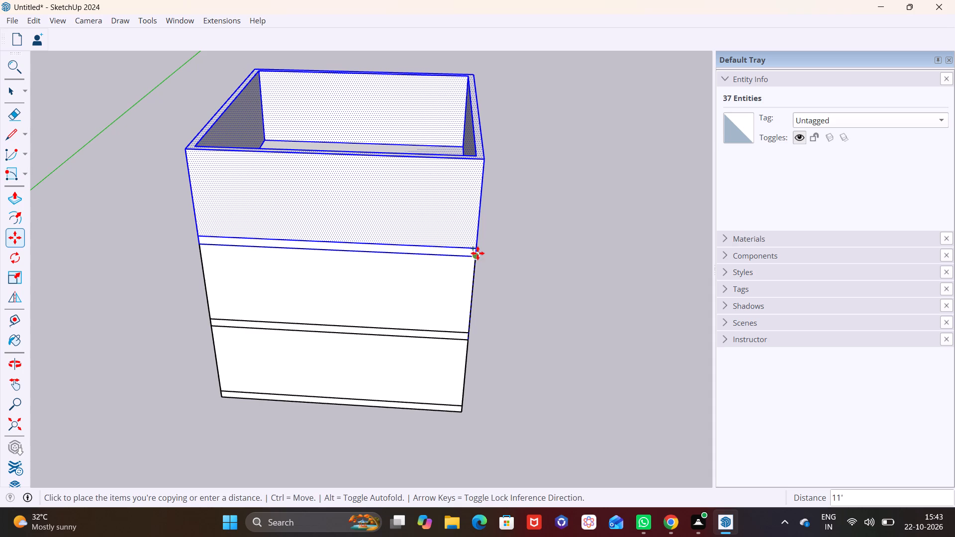
pyautogui.click(477, 253)
pyautogui.press('space')
pyautogui.click(543, 277)
# Draw a 1' high upright Rotated Rectangle along the full outer top edge of the top storey's back wall.
pyautogui.scroll(-1, 464, 254)
pyautogui.keyDown('shift'); pyautogui.moveTo(464, 241); pyautogui.dragTo(574, 421, button='middle'); pyautogui.keyUp('shift')
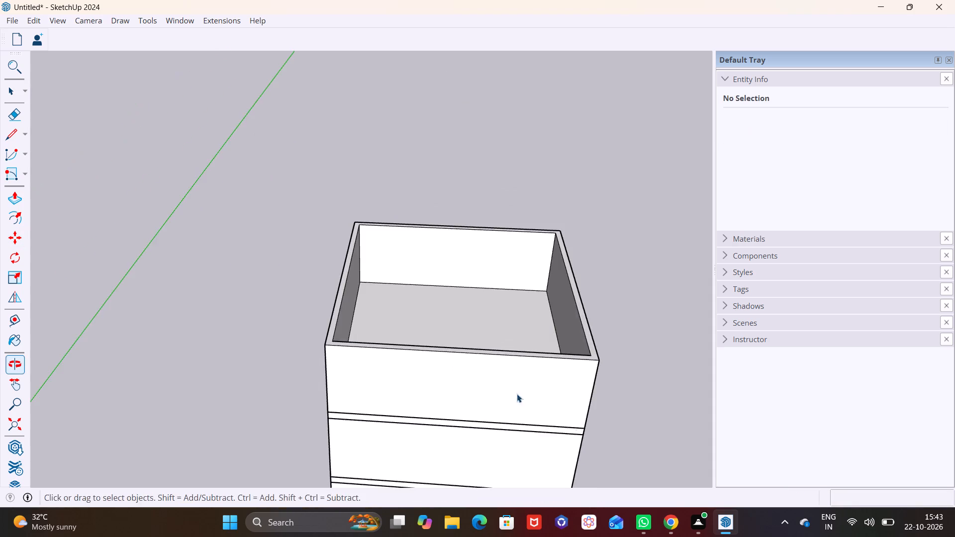
pyautogui.scroll(1, 484, 319)
pyautogui.moveTo(476, 326); pyautogui.dragTo(476, 458, button='middle')
pyautogui.keyDown('shift'); pyautogui.moveTo(509, 357); pyautogui.dragTo(398, 311, button='middle'); pyautogui.keyUp('shift')
pyautogui.scroll(2, 391, 301)
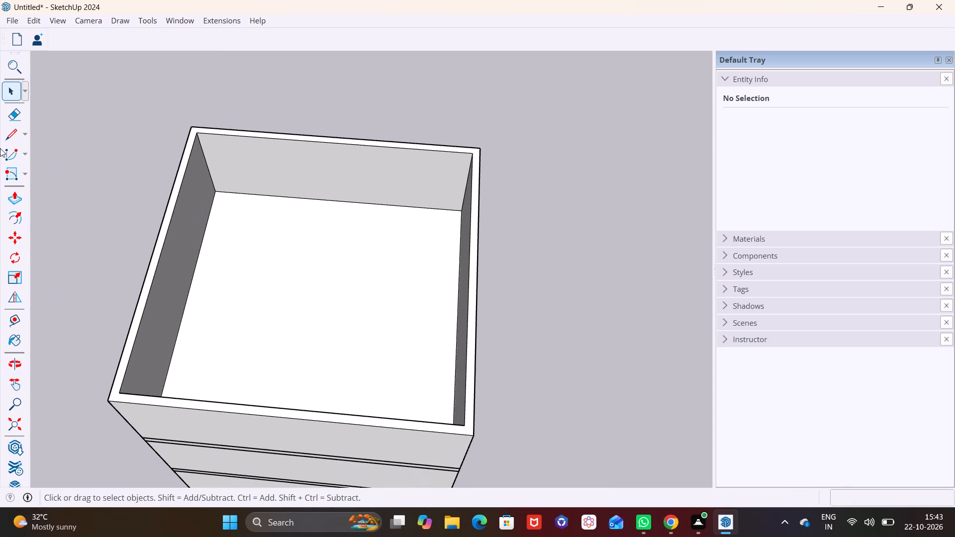
pyautogui.click(24, 170)
pyautogui.click(45, 206)
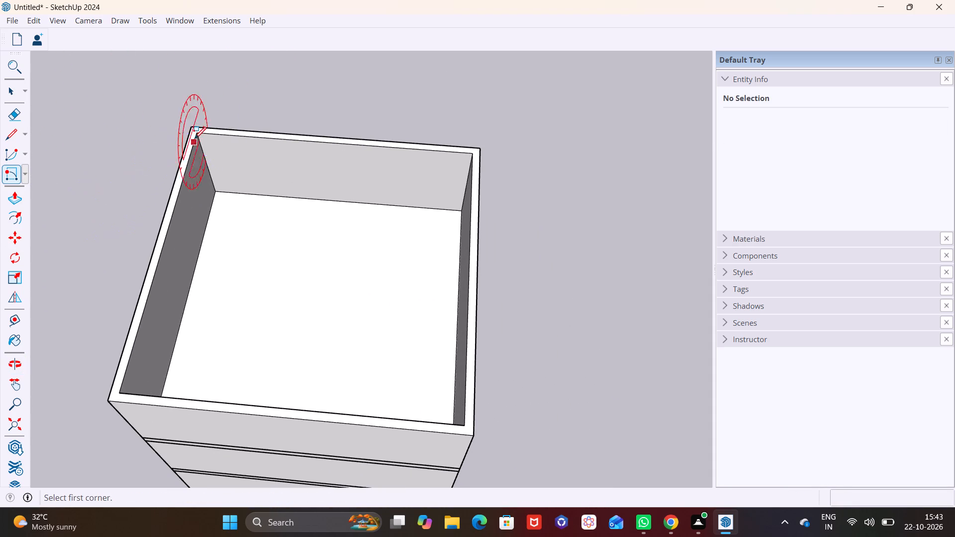
pyautogui.click(191, 128)
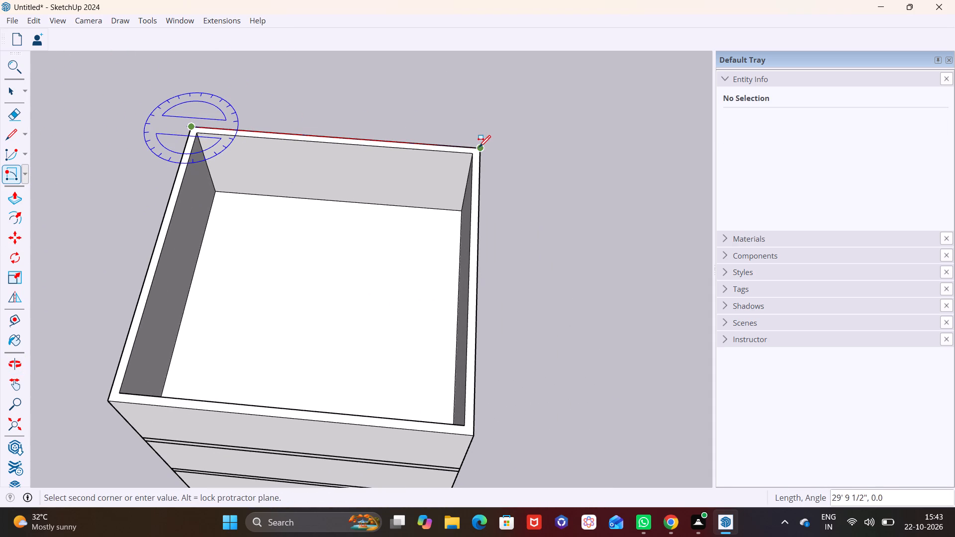
pyautogui.click(478, 148)
pyautogui.moveTo(482, 201); pyautogui.dragTo(517, 58, button='middle')
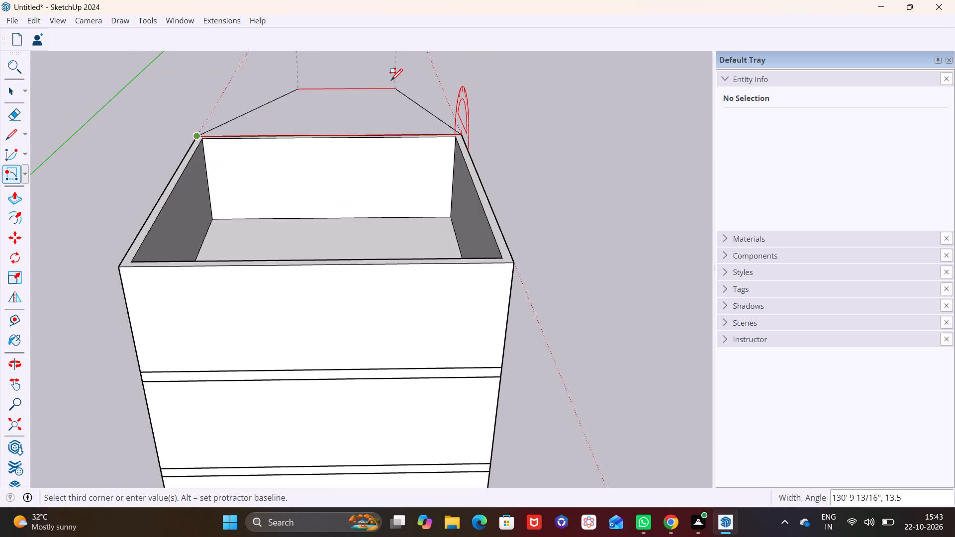
pyautogui.moveTo(407, 125); pyautogui.dragTo(698, 62, button='middle')
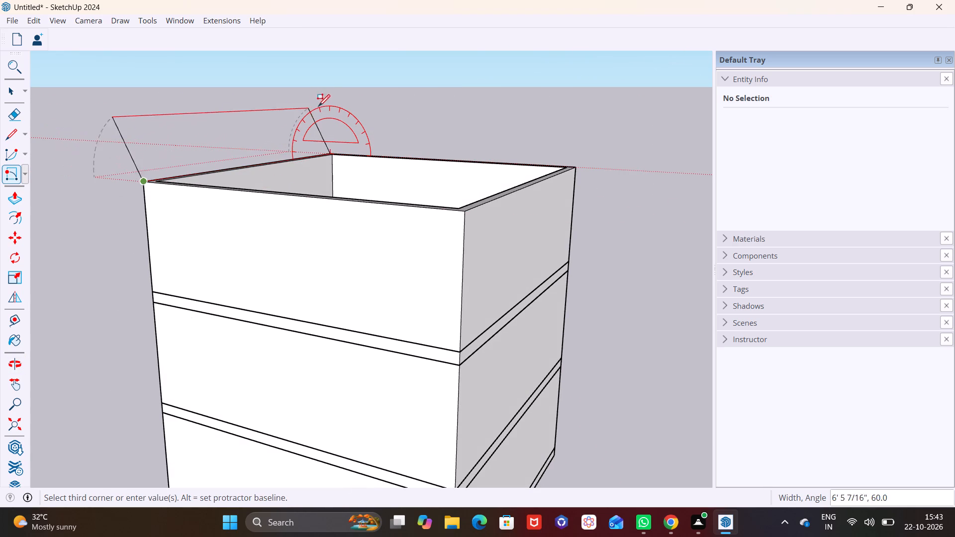
pyautogui.write("1'")
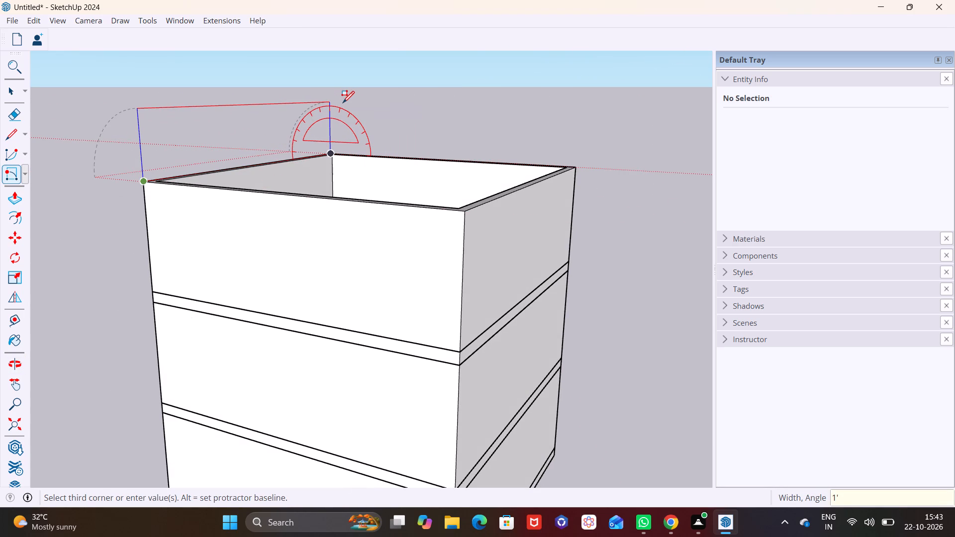
pyautogui.press('Return')
# Make the 1' high rectangle on the top storey's back wall, with its edges, into a group.
pyautogui.press('space')
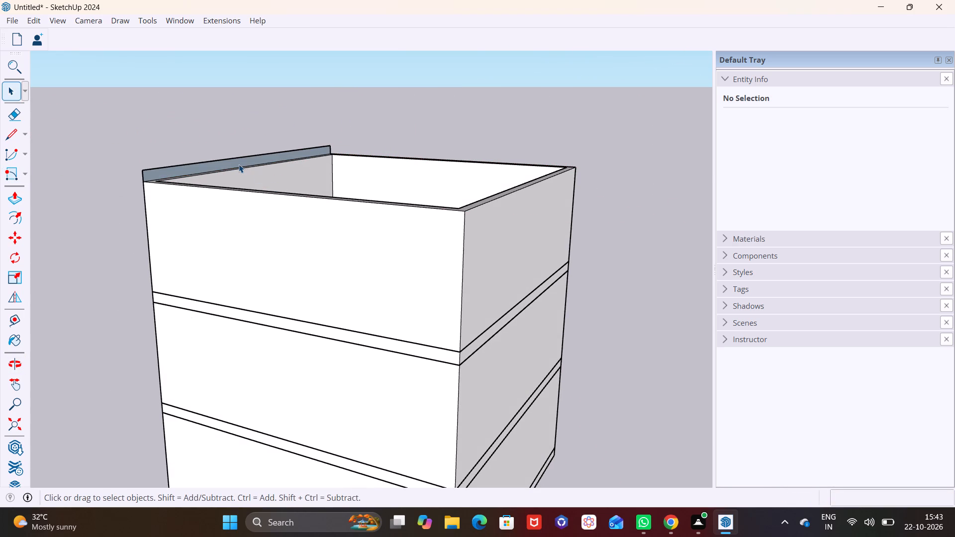
pyautogui.doubleClick(239, 164)
pyautogui.rightClick(239, 164)
pyautogui.click(288, 283)
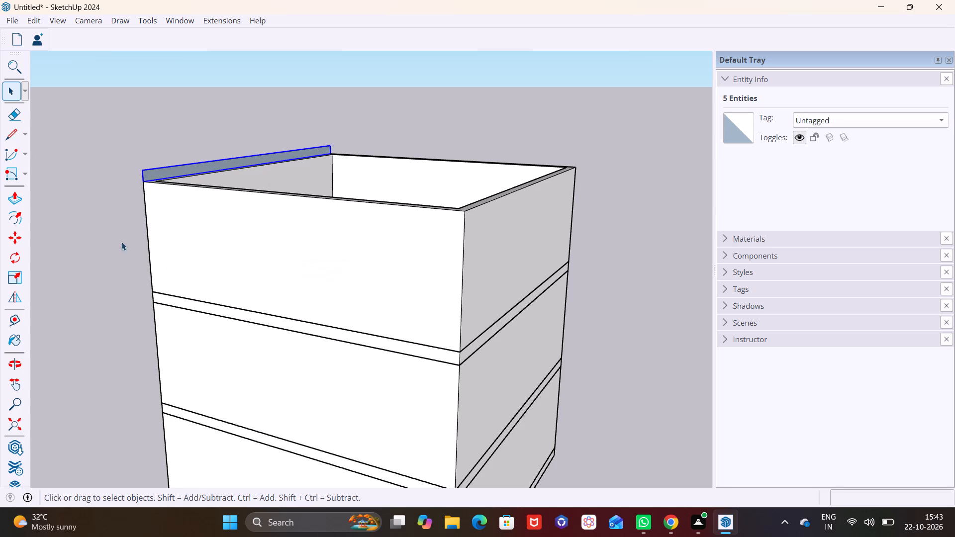
# Inside the group, Push/Pull the rectangle 30' to the opposite wall as a roof slab, and exit the group.
pyautogui.doubleClick(176, 170)
pyautogui.click(179, 172)
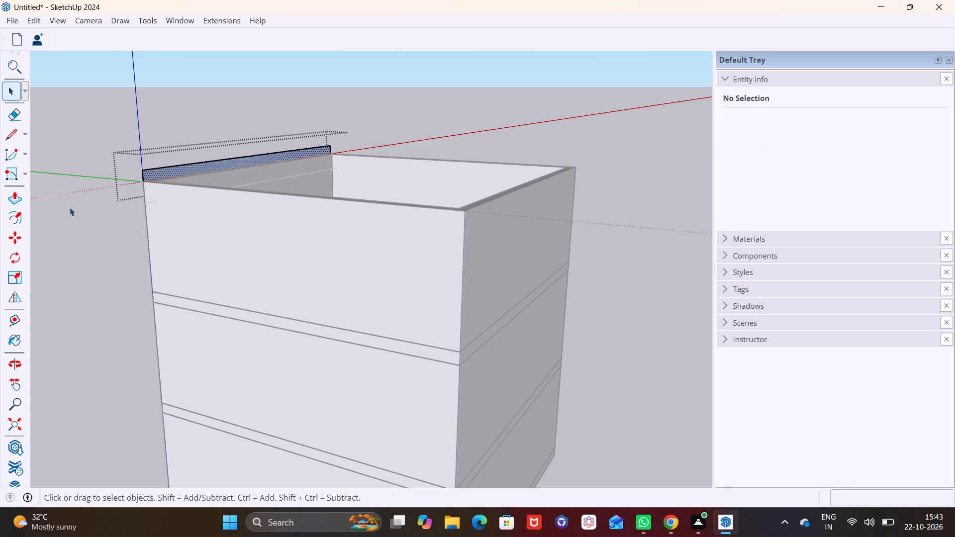
pyautogui.click(15, 197)
pyautogui.click(173, 169)
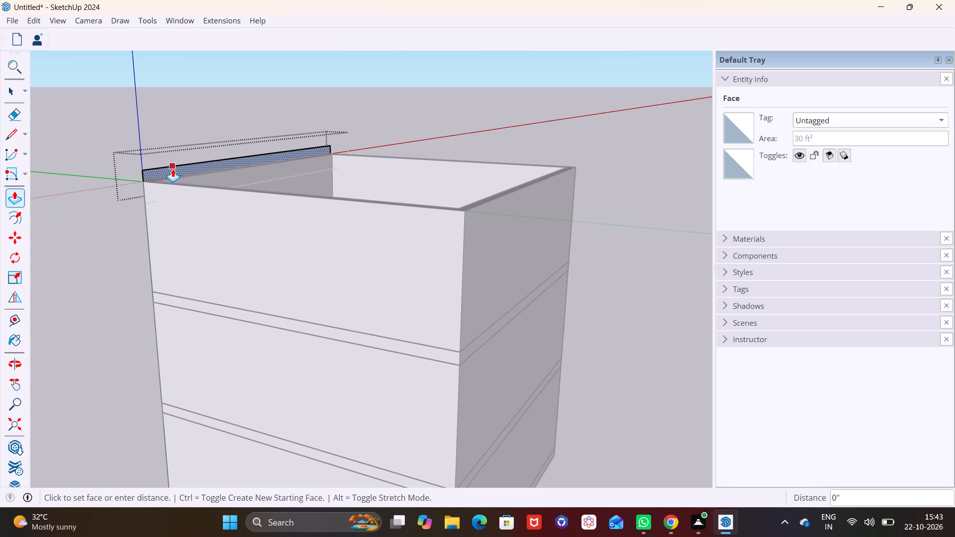
pyautogui.click(466, 244)
pyautogui.scroll(-5, 468, 245)
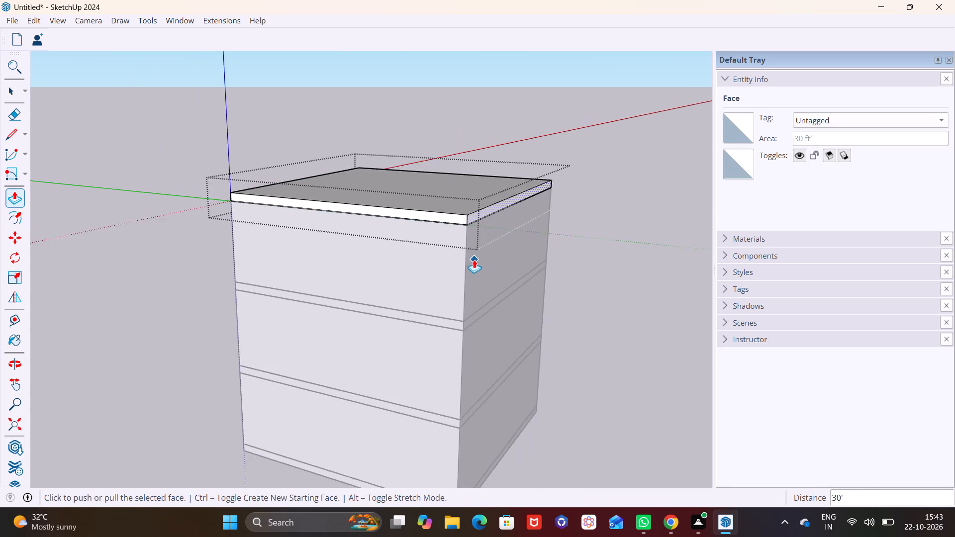
pyautogui.scroll(-3, 474, 260)
pyautogui.moveTo(441, 312); pyautogui.dragTo(211, 389, button='middle')
pyautogui.scroll(1, 411, 325)
pyautogui.click(14, 89)
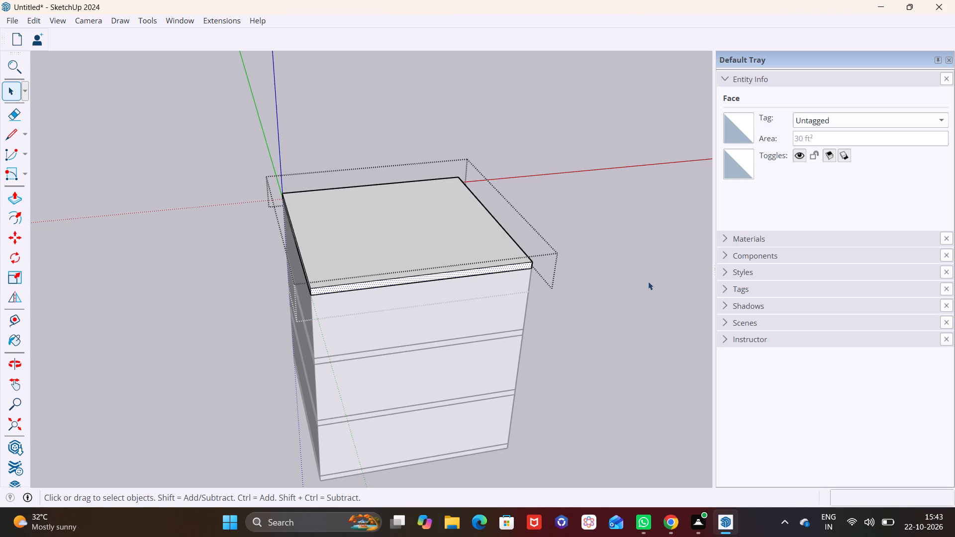
pyautogui.click(661, 287)
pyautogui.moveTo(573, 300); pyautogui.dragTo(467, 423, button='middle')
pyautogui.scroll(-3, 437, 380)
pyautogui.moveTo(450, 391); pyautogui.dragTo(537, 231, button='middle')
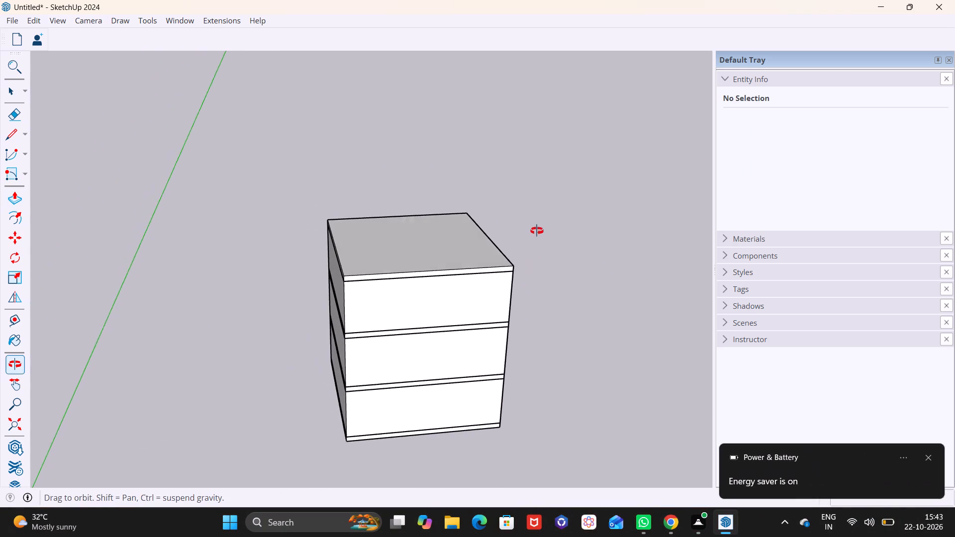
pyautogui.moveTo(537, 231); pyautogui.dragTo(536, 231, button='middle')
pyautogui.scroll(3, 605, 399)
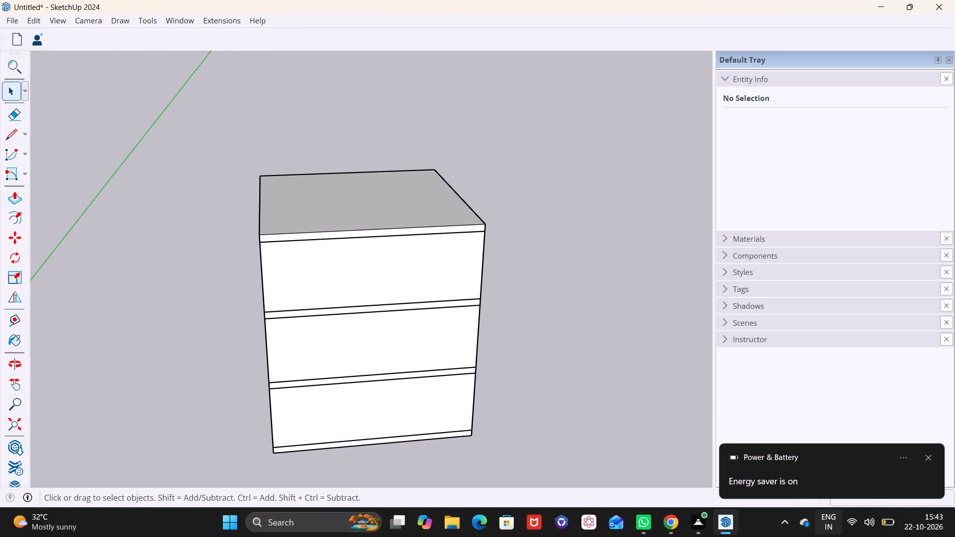
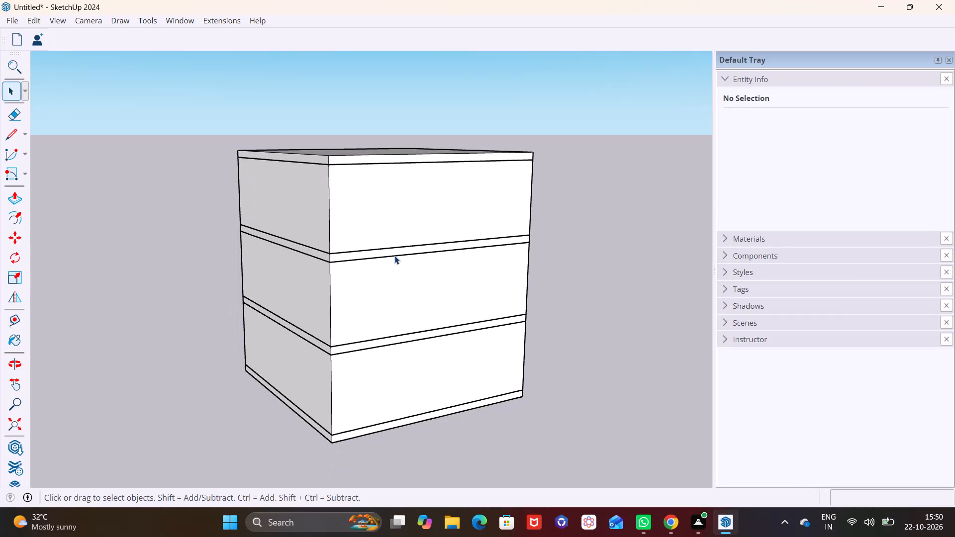
# Draw a rectangle about 6' long across the full 1' height of the roof slab's edge, near a building corner.
pyautogui.scroll(-1, 352, 311)
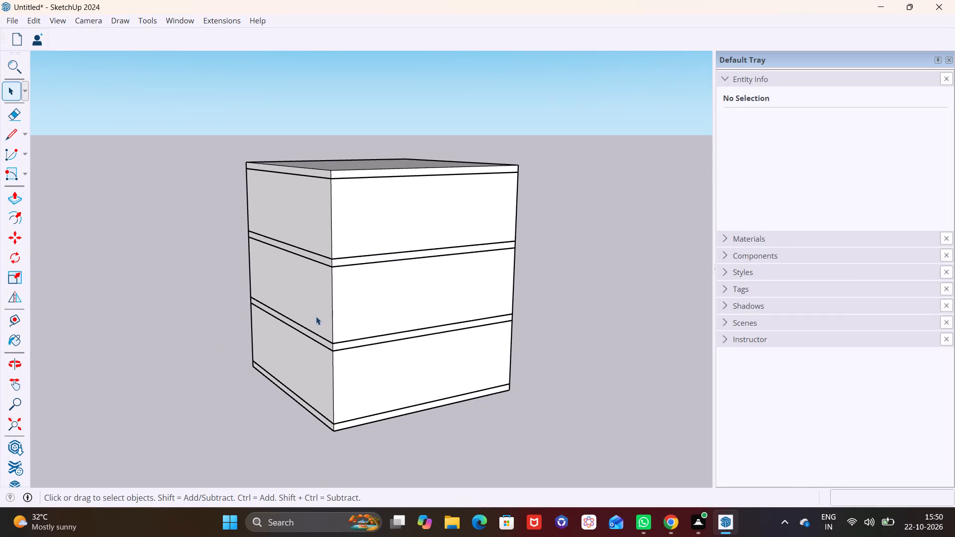
pyautogui.moveTo(316, 316); pyautogui.dragTo(336, 299, button='middle')
pyautogui.scroll(7, 343, 285)
pyautogui.moveTo(345, 288); pyautogui.dragTo(427, 309, button='middle')
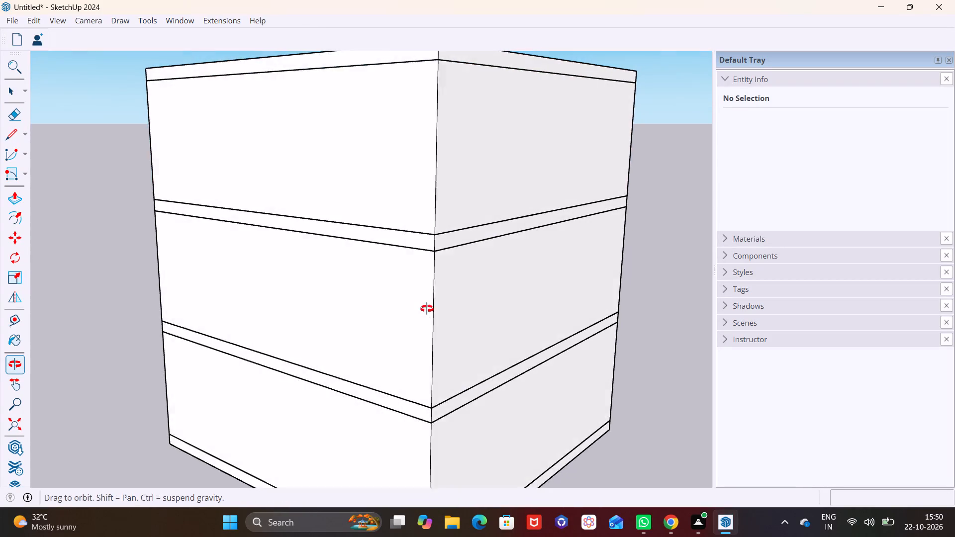
pyautogui.moveTo(427, 309); pyautogui.dragTo(439, 310, button='middle')
pyautogui.keyDown('shift'); pyautogui.moveTo(439, 310); pyautogui.dragTo(411, 294, button='middle'); pyautogui.keyUp('shift')
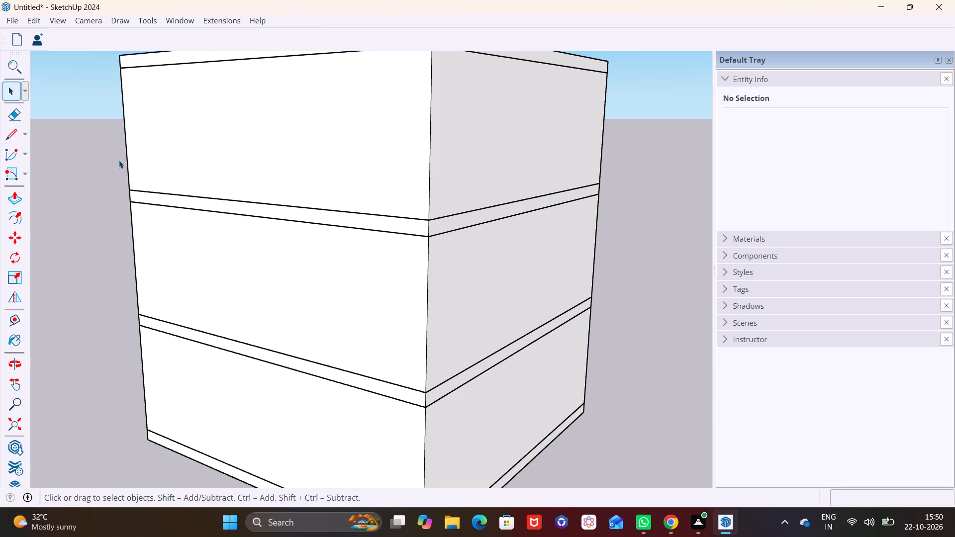
pyautogui.click(28, 177)
pyautogui.click(26, 174)
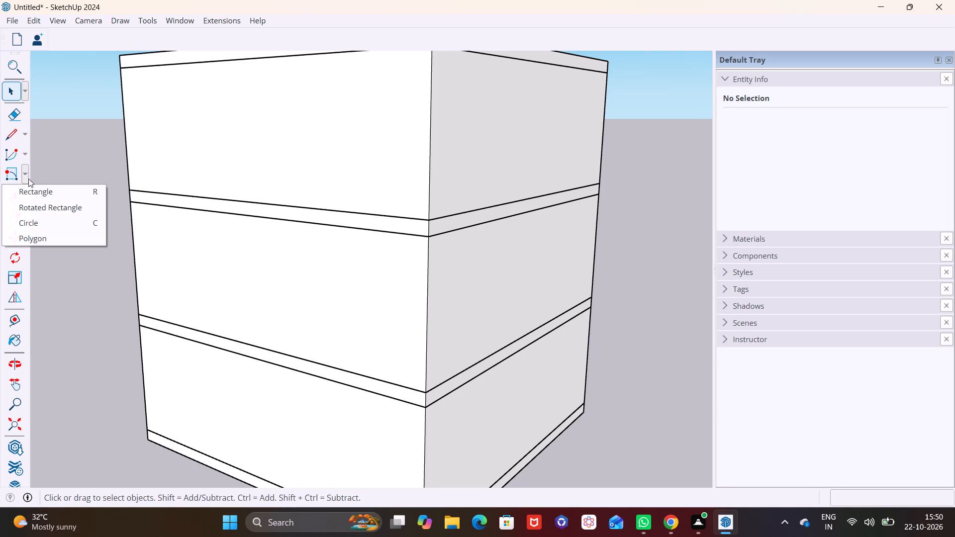
pyautogui.click(33, 189)
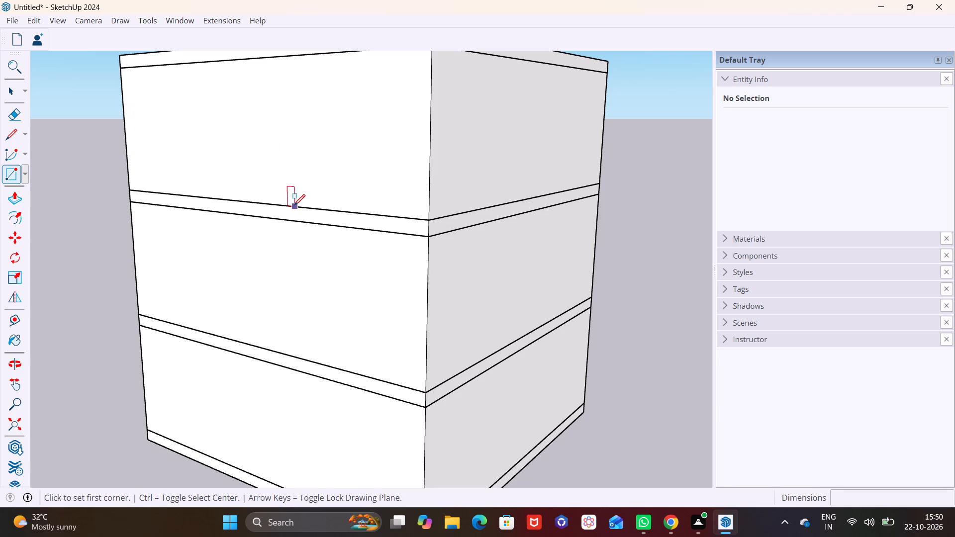
pyautogui.scroll(-3, 416, 162)
pyautogui.keyDown('shift'); pyautogui.moveTo(361, 160); pyautogui.dragTo(320, 208, button='middle'); pyautogui.keyUp('shift')
pyautogui.click(277, 116)
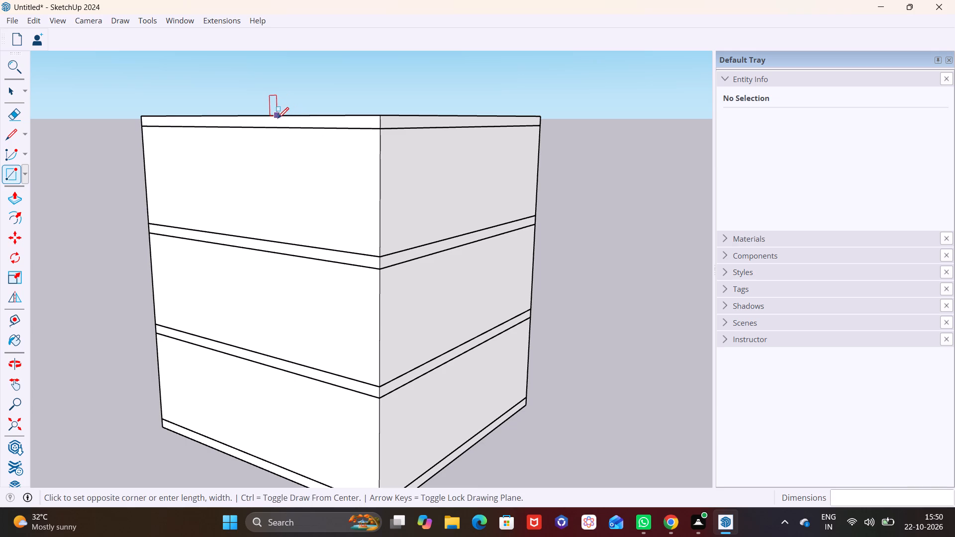
pyautogui.click(331, 130)
# Push/Pull the small rectangle on the roof slab's edge outward about 10" as a projecting block.
pyautogui.press('space')
pyautogui.click(307, 124)
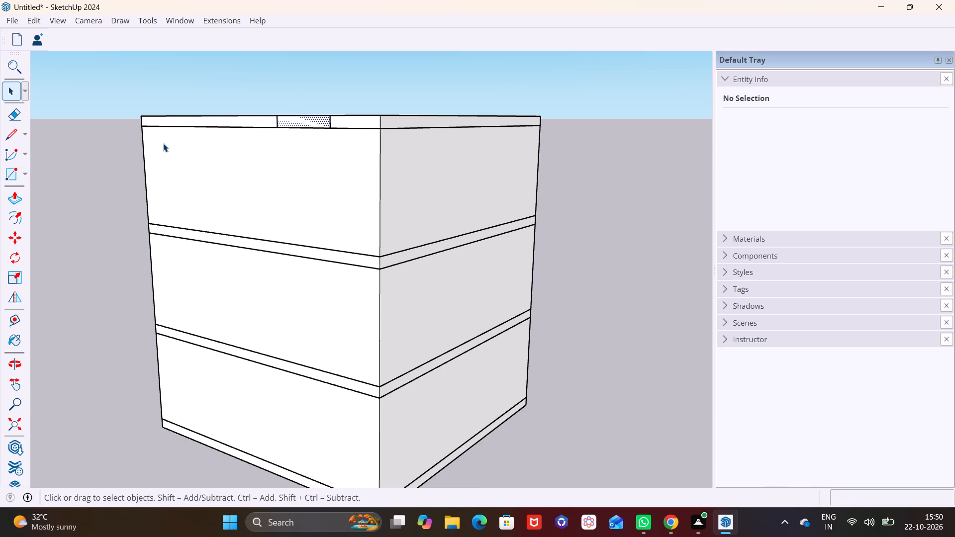
pyautogui.click(9, 192)
pyautogui.moveTo(269, 174); pyautogui.dragTo(161, 218, button='middle')
pyautogui.click(238, 147)
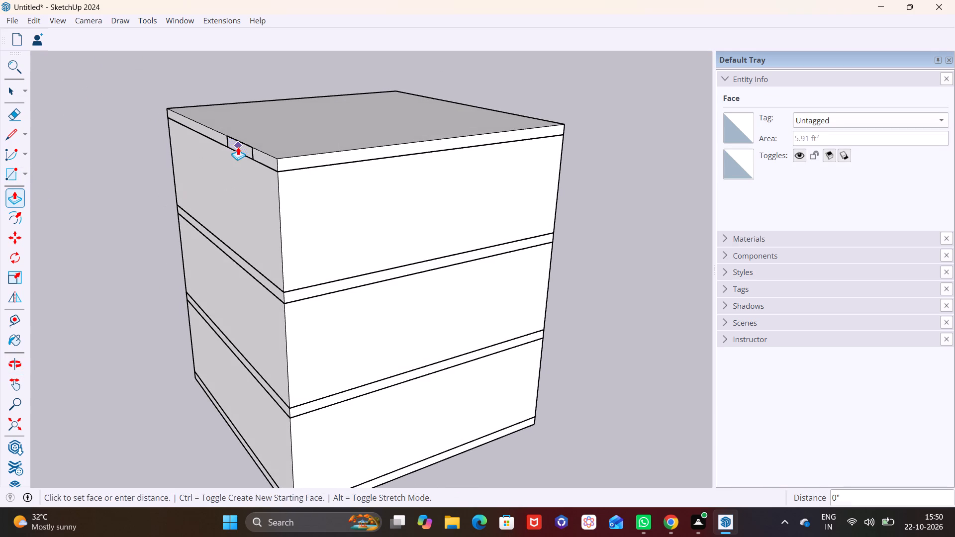
pyautogui.click(242, 147)
pyautogui.click(212, 158)
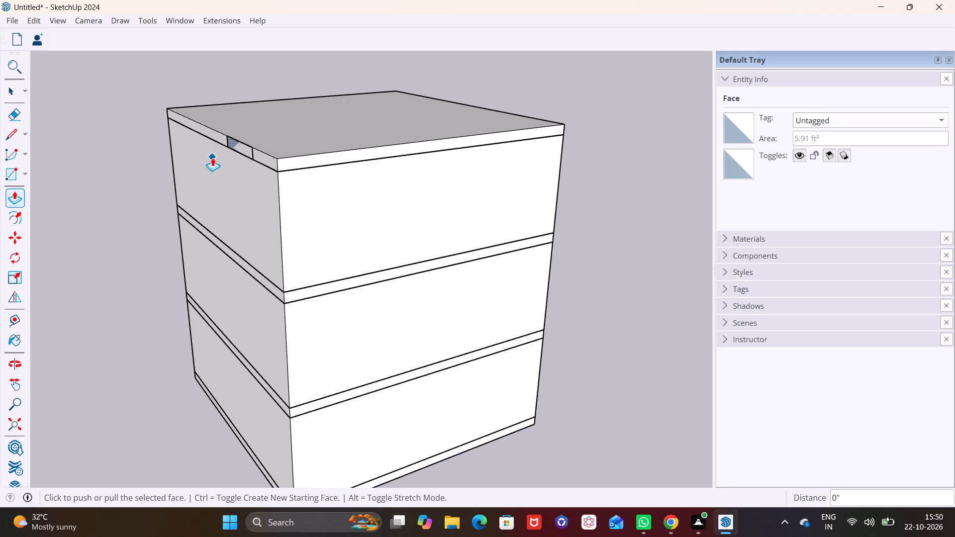
pyautogui.hotkey('ctrl', 'z')
pyautogui.scroll(4, 245, 139)
pyautogui.click(233, 148)
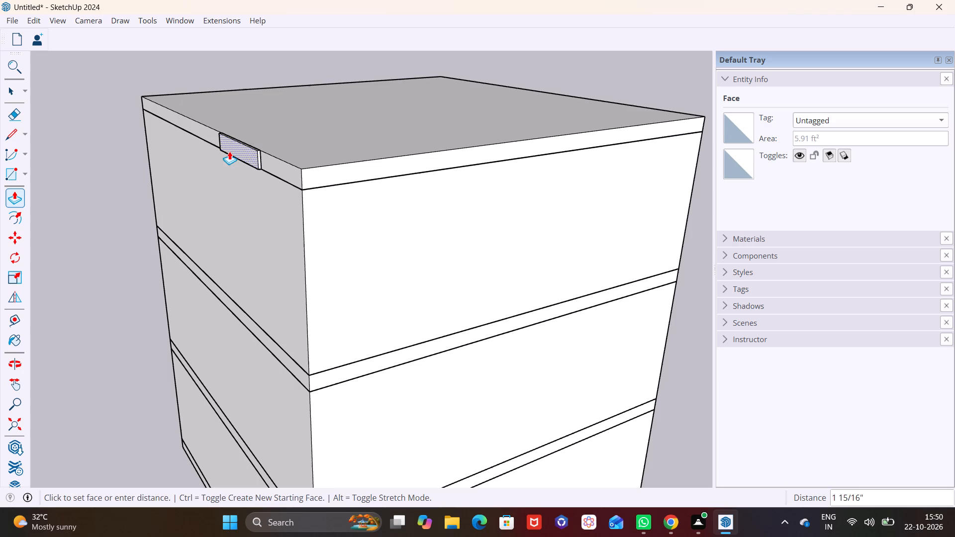
pyautogui.click(219, 156)
# Push/Pull the projecting block's end face along the roof slab to the nearby building corner.
pyautogui.press('space')
pyautogui.click(256, 165)
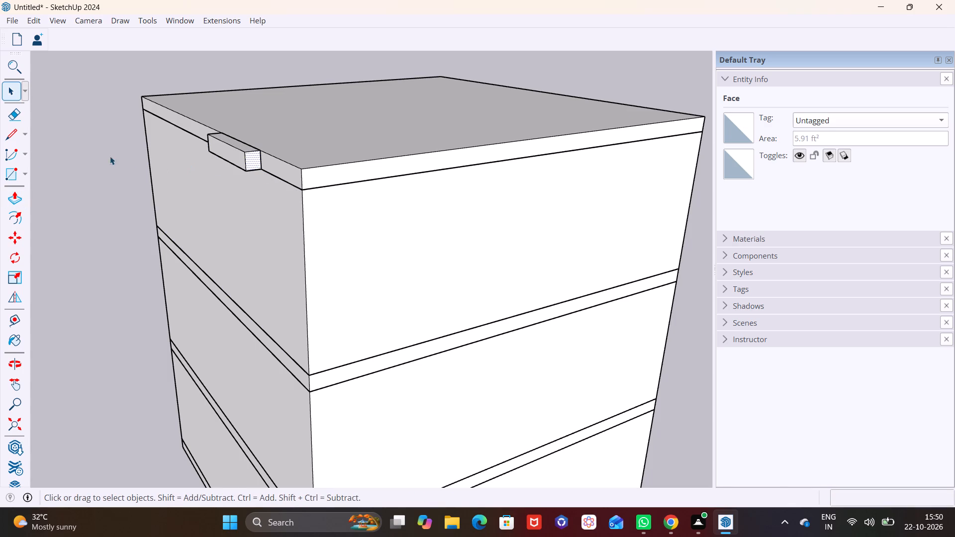
pyautogui.click(11, 193)
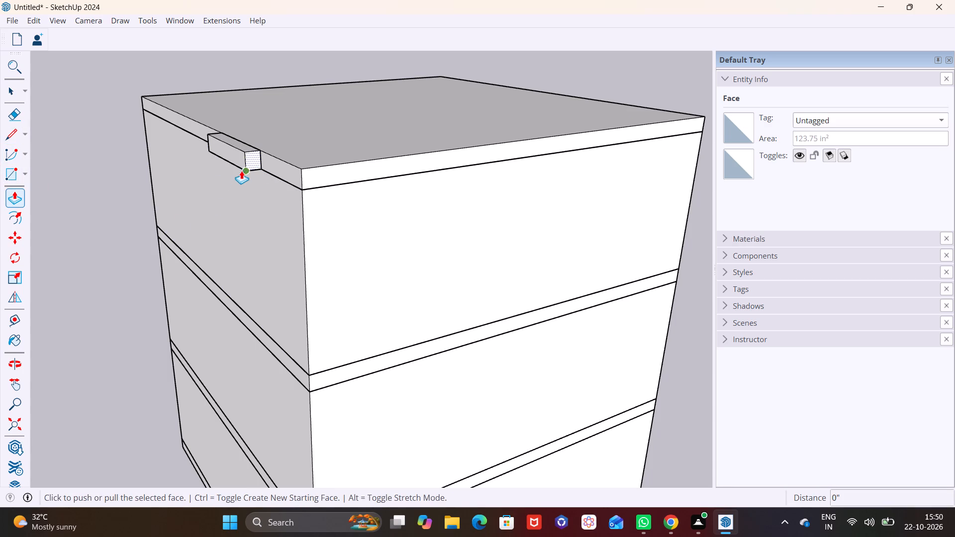
pyautogui.click(250, 162)
pyautogui.click(303, 202)
# Push/Pull the projecting block's underside 33' down to the bottom of the base slab, forming a full-height fin.
pyautogui.moveTo(296, 202); pyautogui.dragTo(305, 146, button='middle')
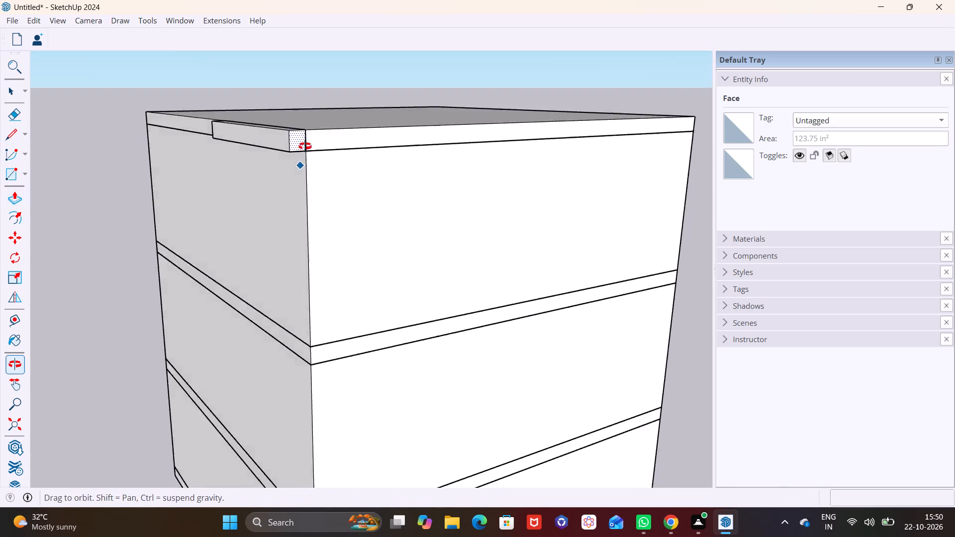
pyautogui.moveTo(305, 146); pyautogui.dragTo(327, 99, button='middle')
pyautogui.scroll(5, 282, 99)
pyautogui.click(4, 90)
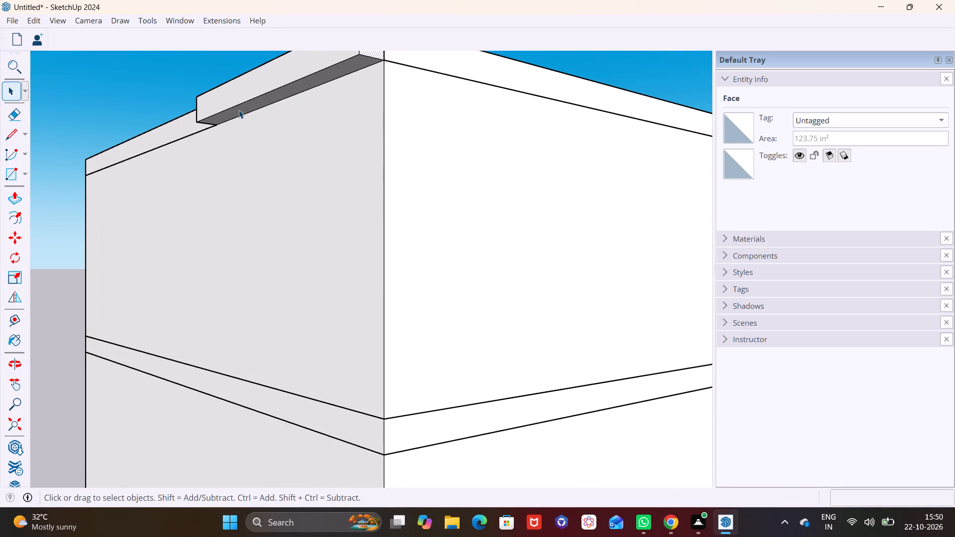
pyautogui.click(239, 110)
pyautogui.click(7, 193)
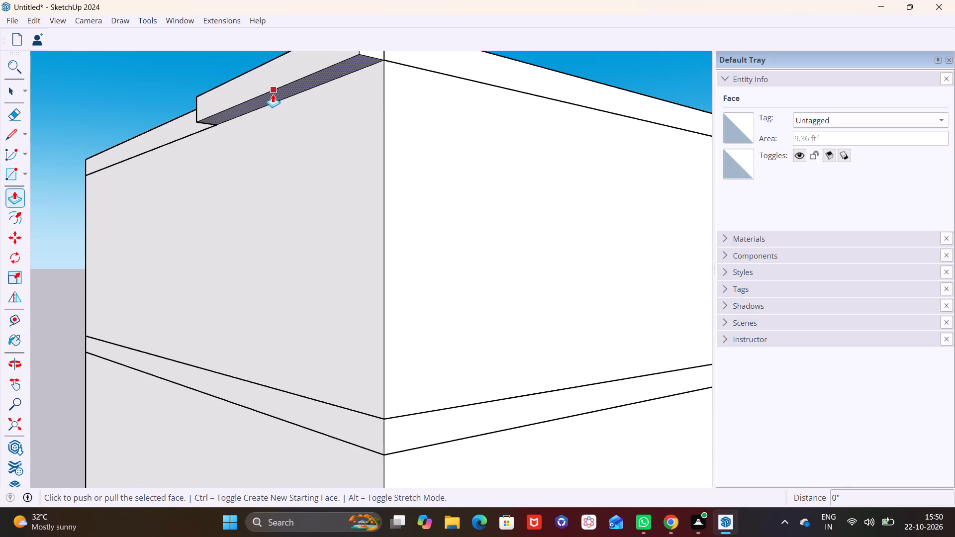
pyautogui.click(273, 97)
pyautogui.scroll(-11, 289, 226)
pyautogui.keyDown('shift'); pyautogui.moveTo(291, 253); pyautogui.dragTo(291, 137, button='middle'); pyautogui.keyUp('shift')
pyautogui.click(340, 425)
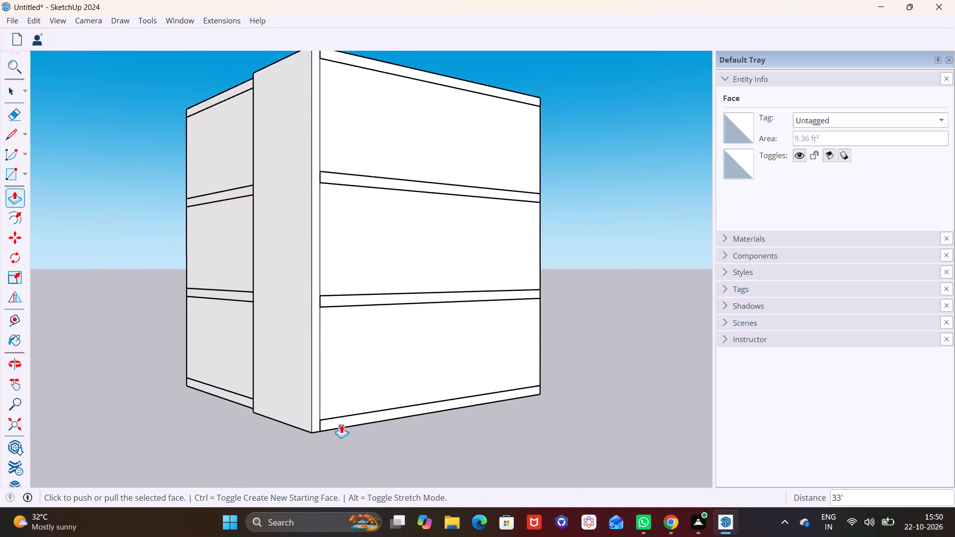
# Push/Pull the fin's narrow full-height corner face outward 1' 2 7/8" past the adjoining wall.
pyautogui.moveTo(332, 322); pyautogui.dragTo(247, 327, button='middle')
pyautogui.keyDown('shift'); pyautogui.moveTo(288, 128); pyautogui.dragTo(275, 204, button='middle'); pyautogui.keyUp('shift')
pyautogui.scroll(3, 253, 180)
pyautogui.moveTo(263, 179); pyautogui.dragTo(89, 217, button='middle')
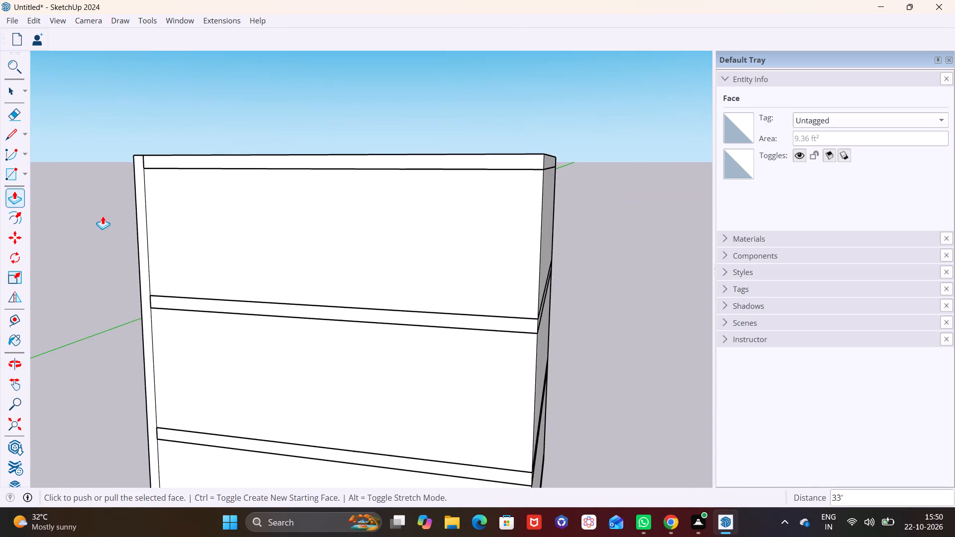
pyautogui.keyDown('shift'); pyautogui.moveTo(104, 215); pyautogui.dragTo(191, 128, button='middle'); pyautogui.keyUp('shift')
pyautogui.moveTo(390, 244); pyautogui.dragTo(298, 225, button='middle')
pyautogui.press('space')
pyautogui.click(204, 154)
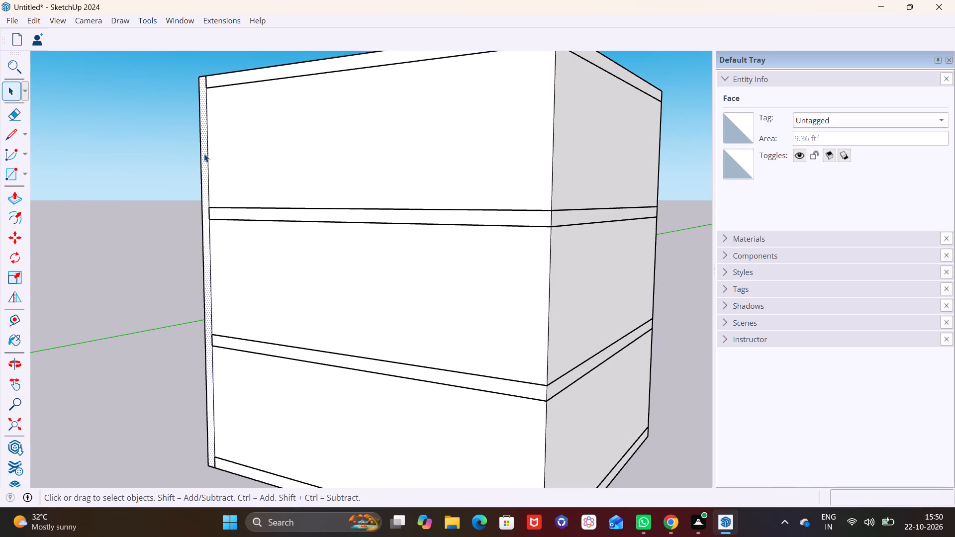
pyautogui.click(13, 194)
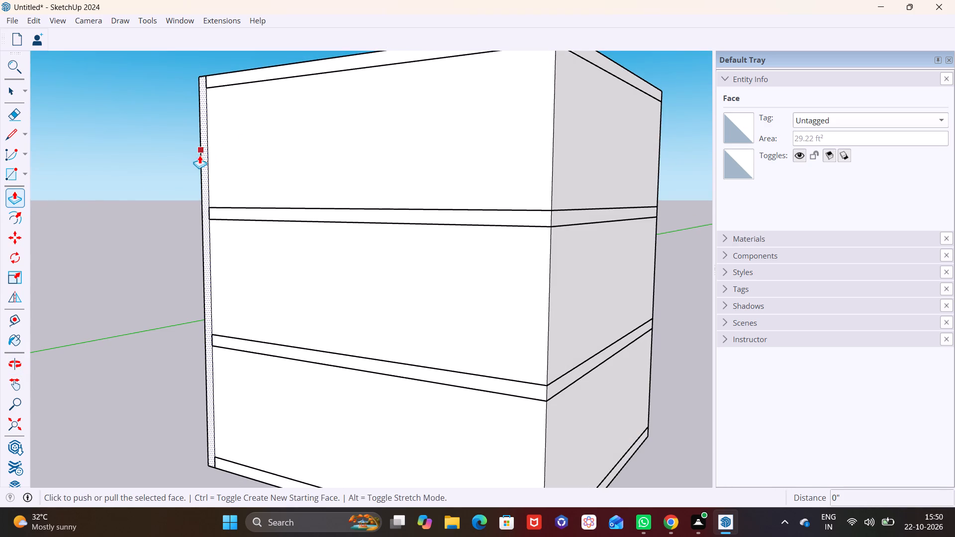
pyautogui.click(203, 156)
pyautogui.click(190, 159)
# Draw a rectangle about 3' high across the inner face of the fin's overhang, starting at its top corner.
pyautogui.moveTo(243, 154); pyautogui.dragTo(196, 170, button='middle')
pyautogui.scroll(5, 204, 118)
pyautogui.moveTo(262, 156); pyautogui.dragTo(224, 174, button='middle')
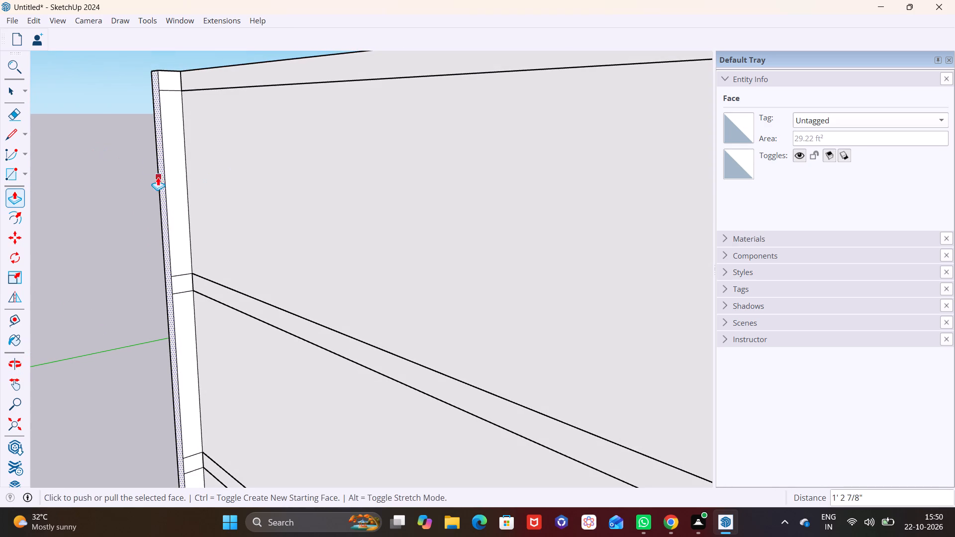
pyautogui.click(27, 172)
pyautogui.click(38, 195)
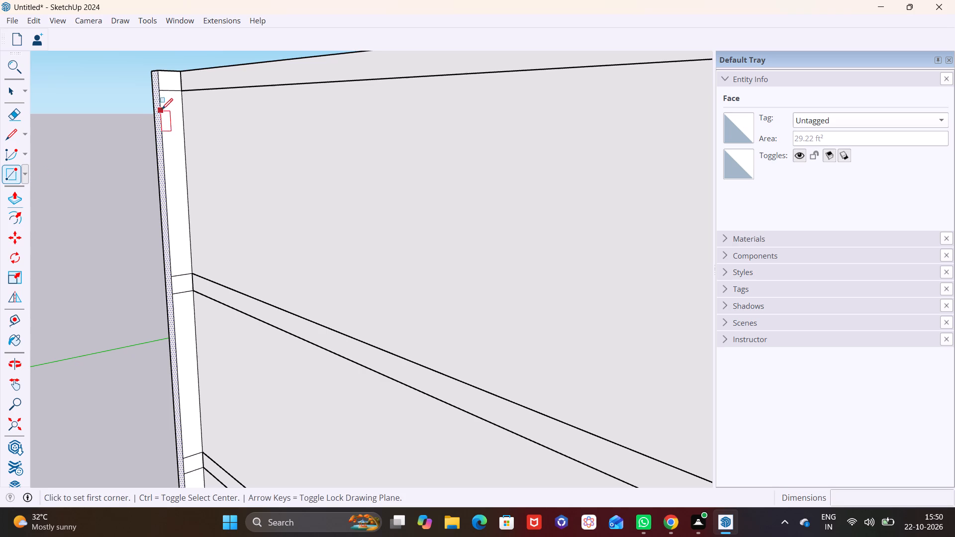
pyautogui.click(161, 75)
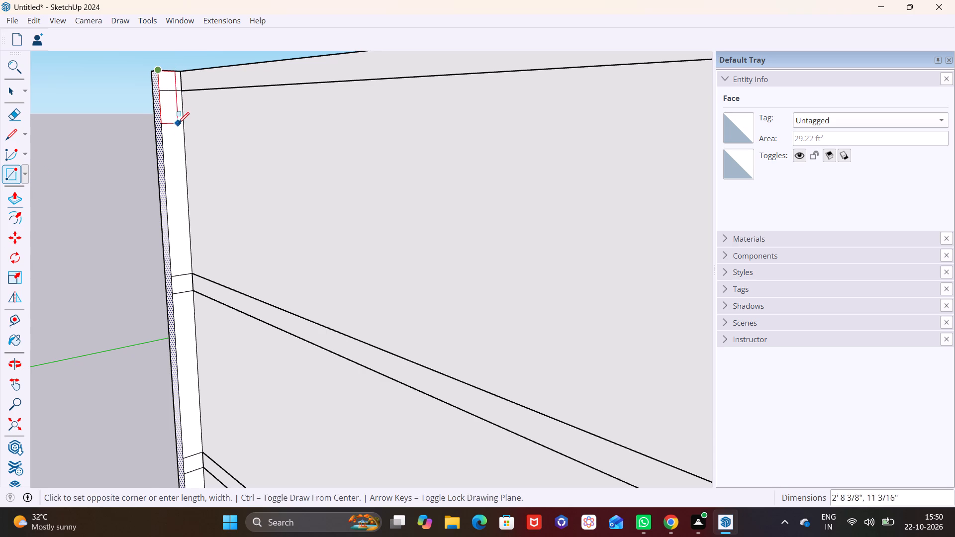
pyautogui.click(183, 130)
# Push/Pull the roof-slab-high top face of the fin's overhang 13' 6 1/4" along the adjoining wall.
pyautogui.press('space')
pyautogui.click(179, 113)
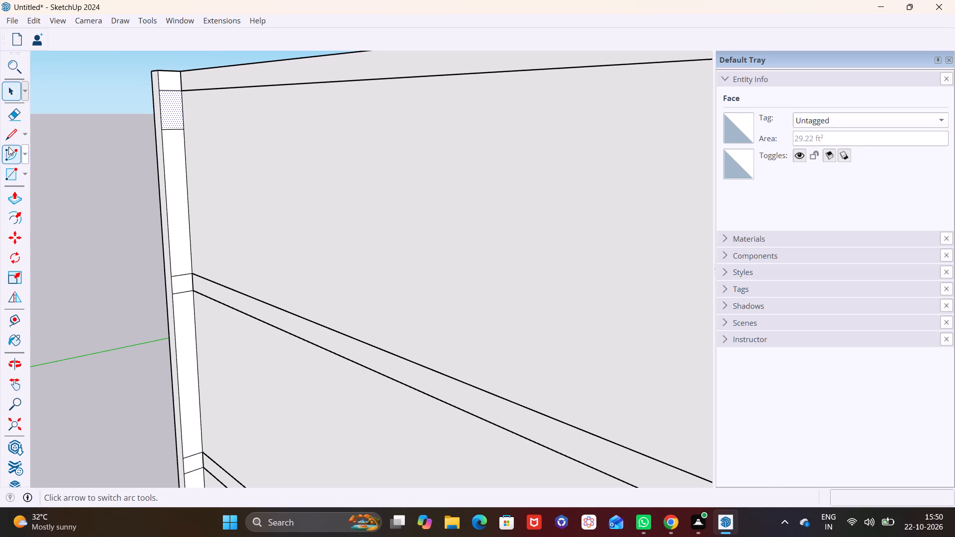
pyautogui.click(170, 87)
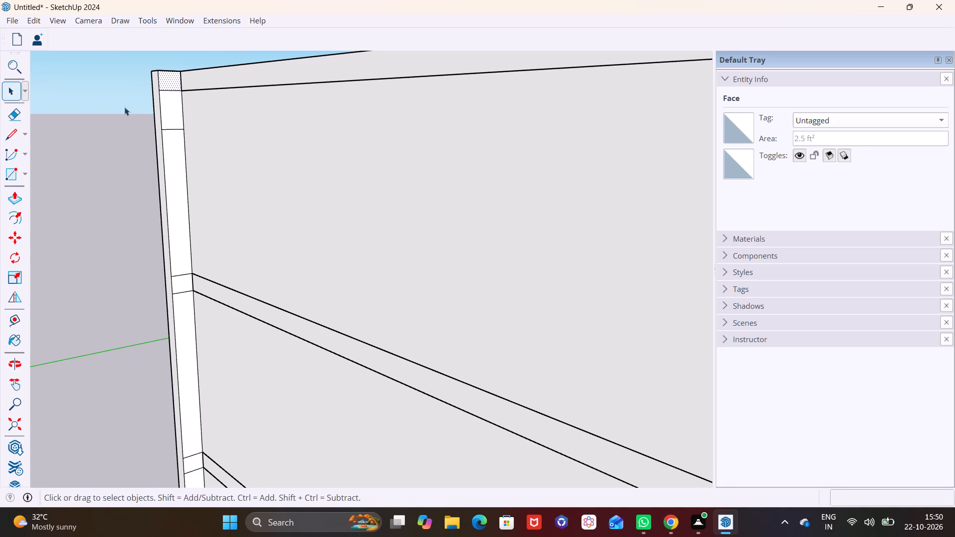
pyautogui.click(11, 191)
pyautogui.click(166, 78)
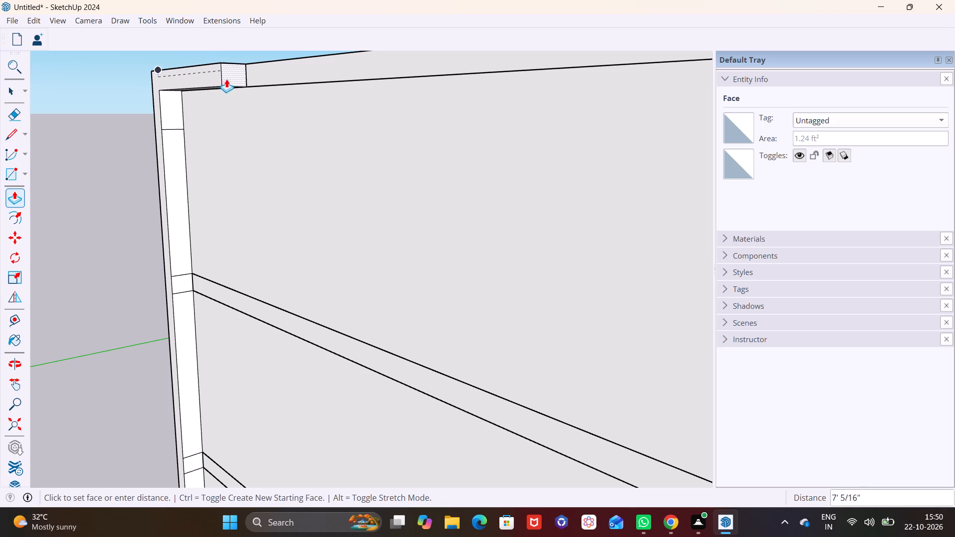
pyautogui.click(304, 80)
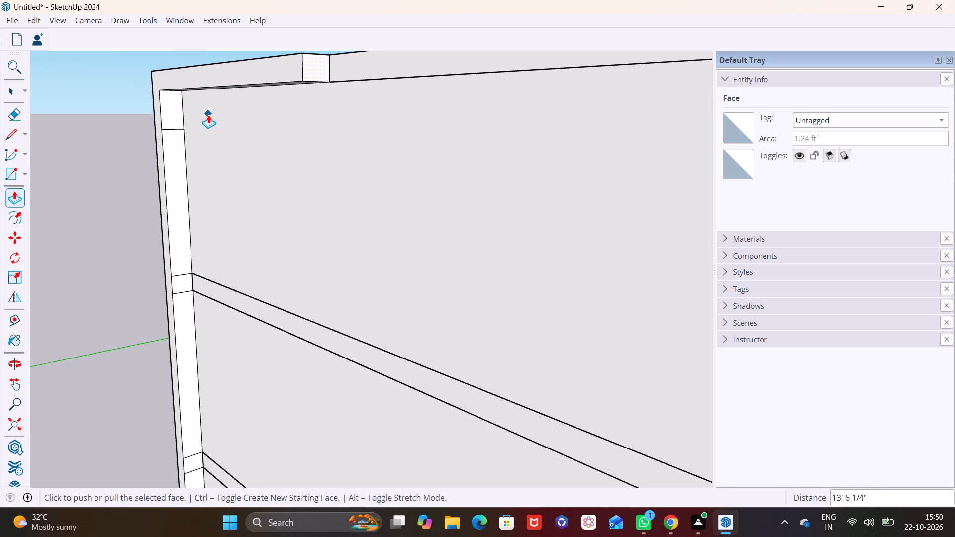
# Push/Pull the horizontal band's underside down 2' 3/16", and again by 7' 8 15/16" to just above the slab below the top storey.
pyautogui.moveTo(208, 115); pyautogui.dragTo(209, 61, button='middle')
pyautogui.press('space')
pyautogui.click(210, 63)
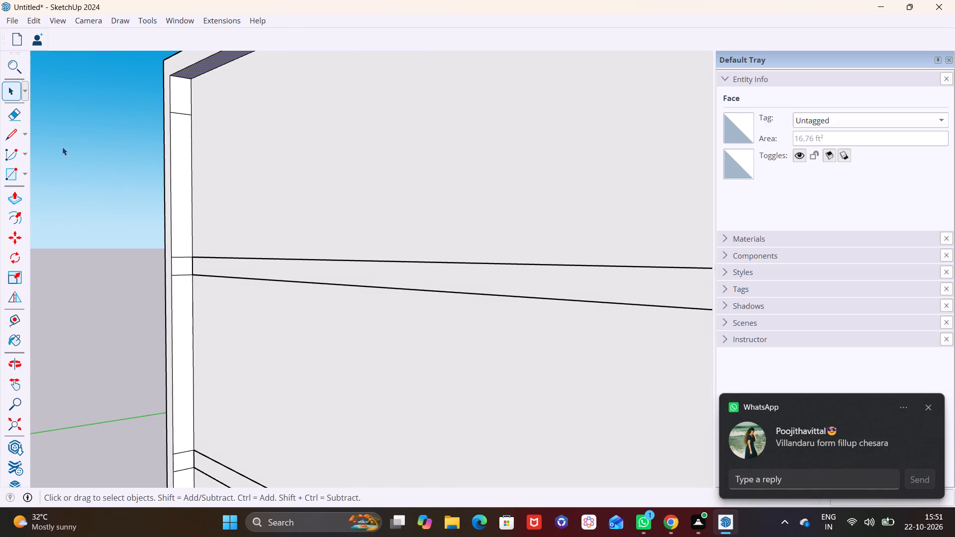
pyautogui.click(9, 196)
pyautogui.click(202, 67)
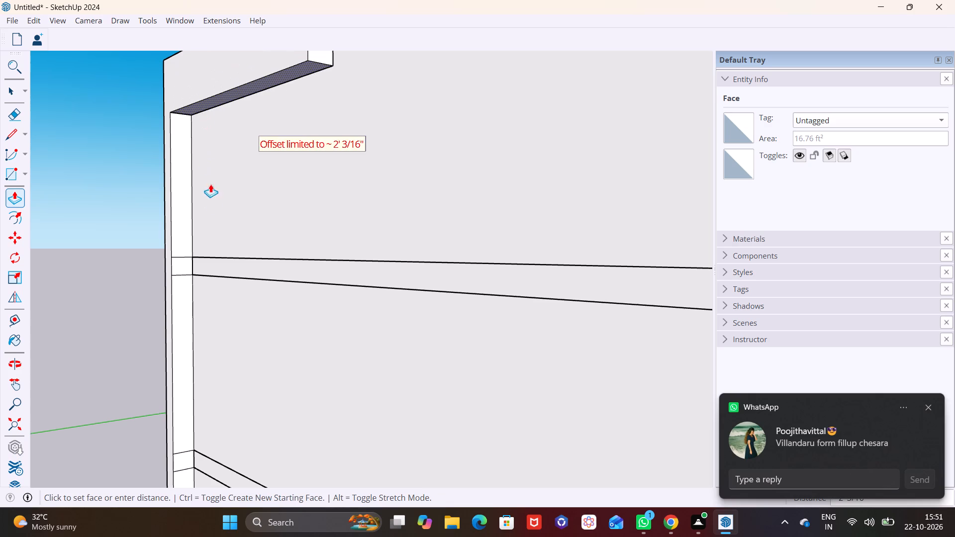
pyautogui.click(214, 217)
pyautogui.click(224, 97)
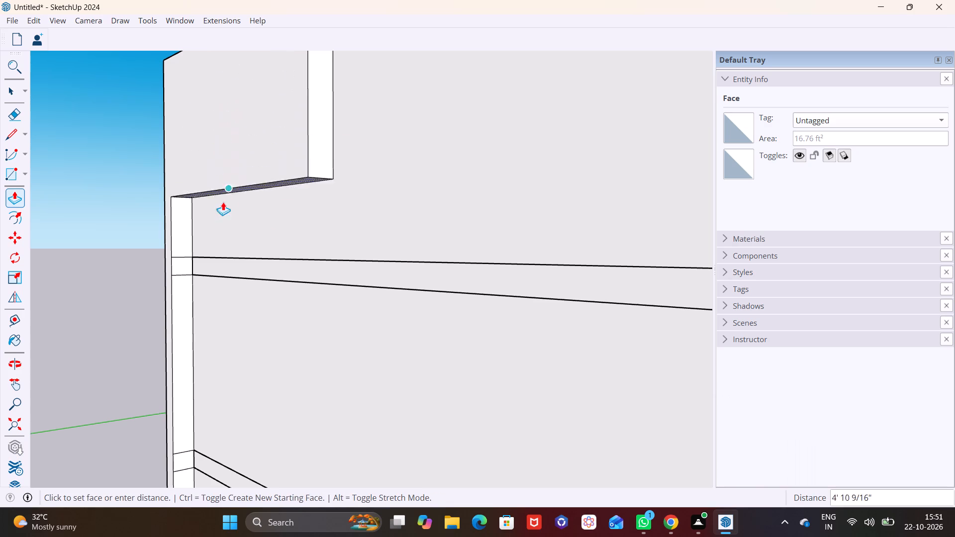
pyautogui.click(223, 254)
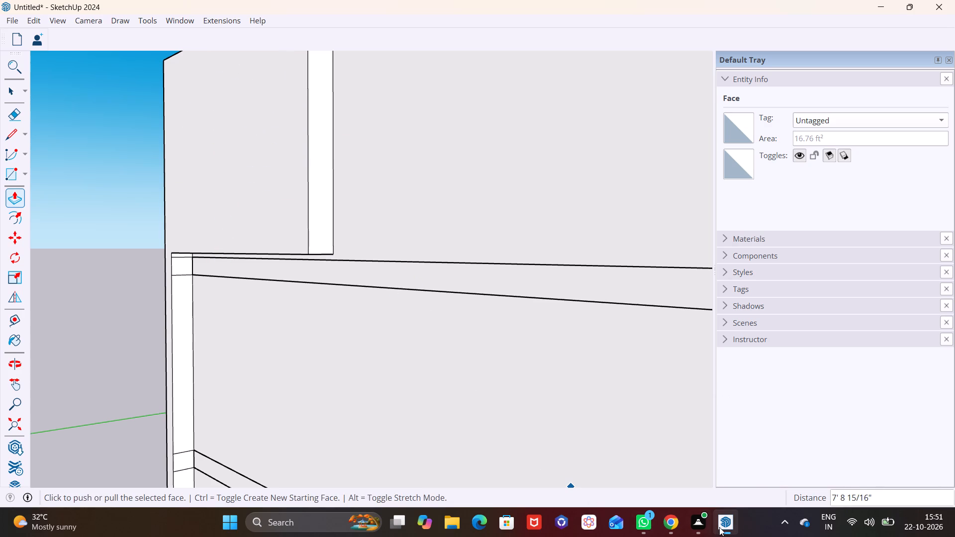
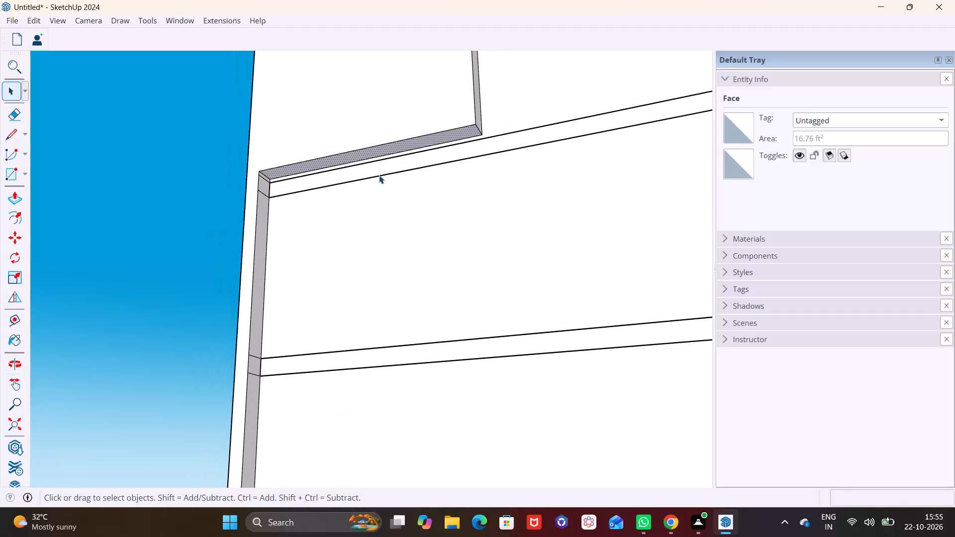
# Push/Pull the panel's underside down in stages, past the slab below the top storey and both lower storeys, to the building's base.
pyautogui.click(17, 194)
pyautogui.click(303, 167)
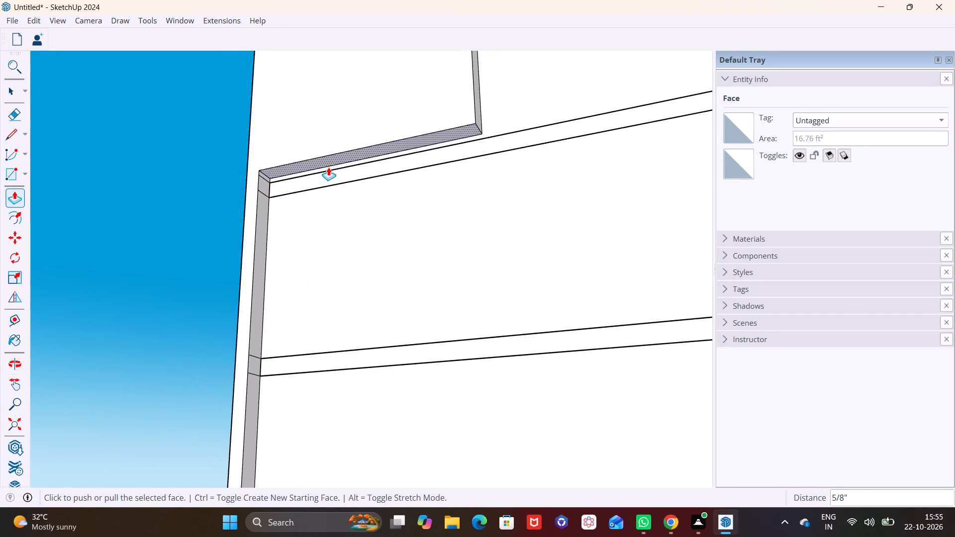
pyautogui.click(328, 167)
pyautogui.moveTo(331, 207); pyautogui.dragTo(346, 288)
pyautogui.moveTo(331, 168); pyautogui.dragTo(361, 332)
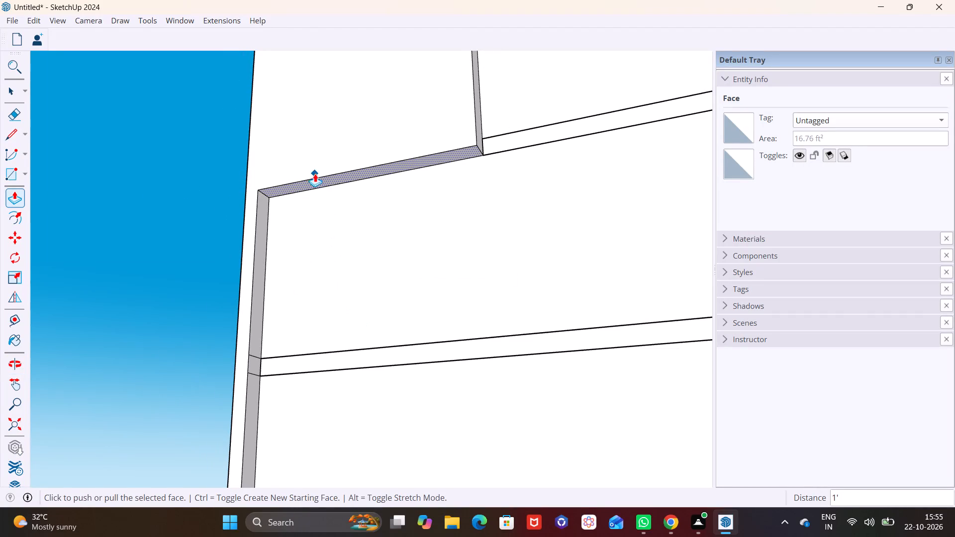
pyautogui.moveTo(319, 179); pyautogui.dragTo(352, 403)
pyautogui.scroll(-4, 352, 375)
pyautogui.moveTo(352, 375); pyautogui.dragTo(330, 302, button='middle')
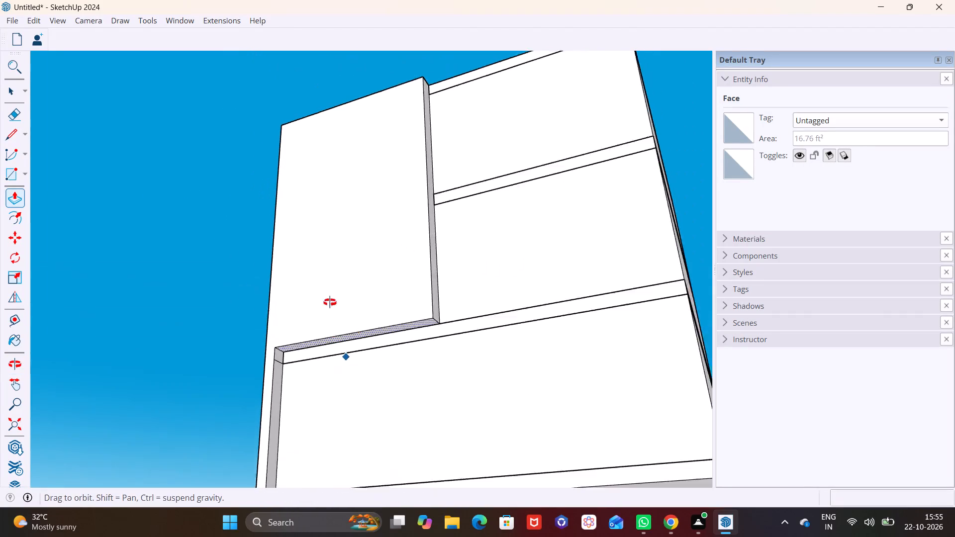
pyautogui.moveTo(330, 302); pyautogui.dragTo(319, 227, button='middle')
pyautogui.moveTo(320, 245); pyautogui.dragTo(321, 386)
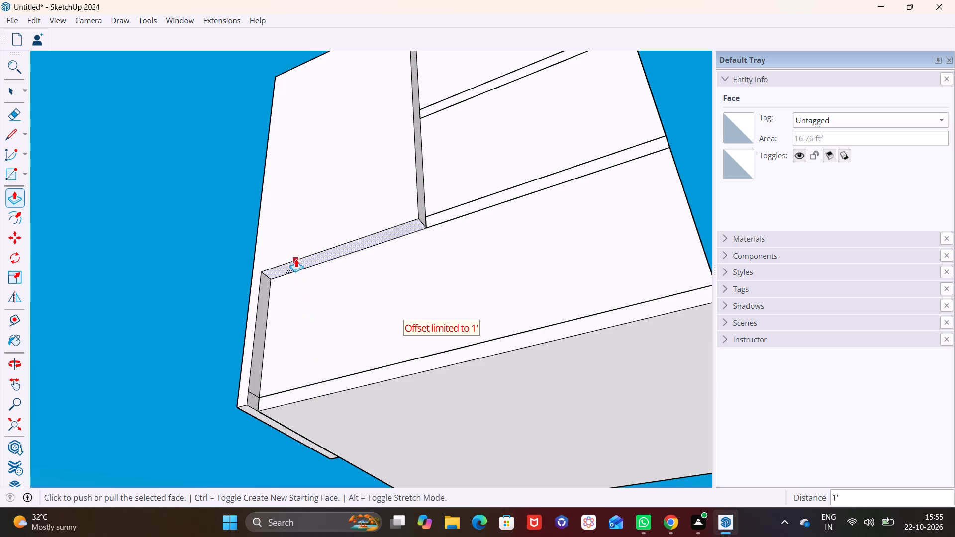
pyautogui.moveTo(298, 261); pyautogui.dragTo(347, 394)
pyautogui.moveTo(404, 356); pyautogui.dragTo(439, 372)
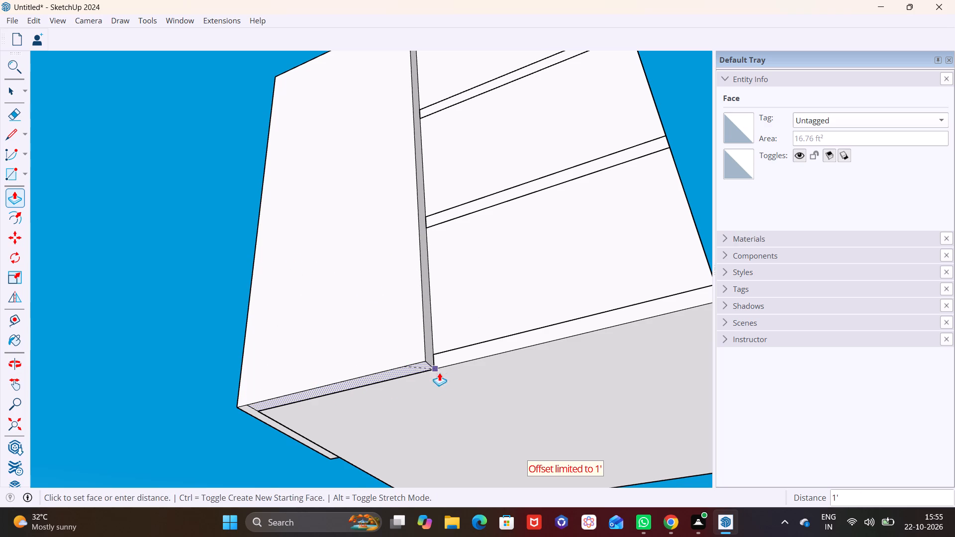
pyautogui.moveTo(439, 372); pyautogui.dragTo(451, 366)
pyautogui.click(450, 363)
pyautogui.scroll(-9, 309, 312)
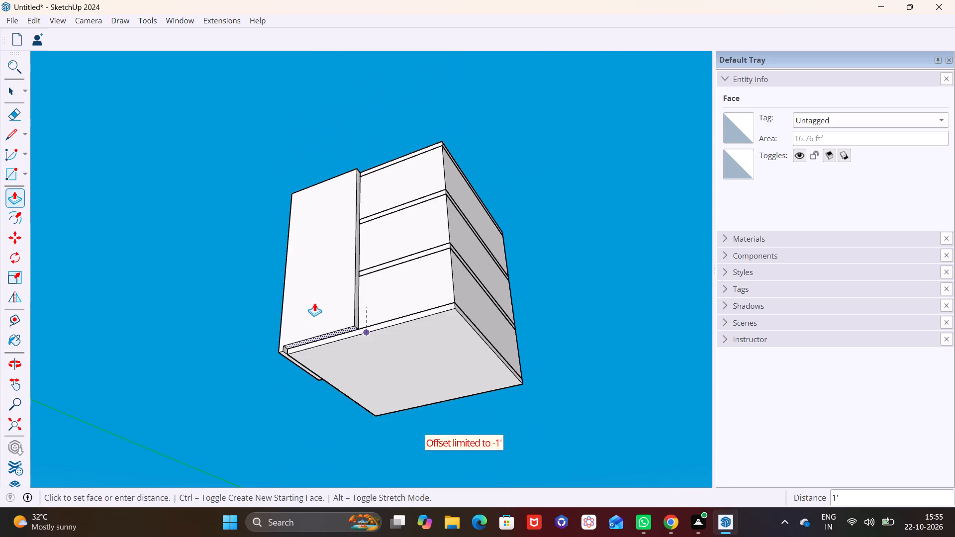
pyautogui.moveTo(314, 303); pyautogui.dragTo(544, 390, button='middle')
pyautogui.moveTo(364, 307); pyautogui.dragTo(395, 332, button='middle')
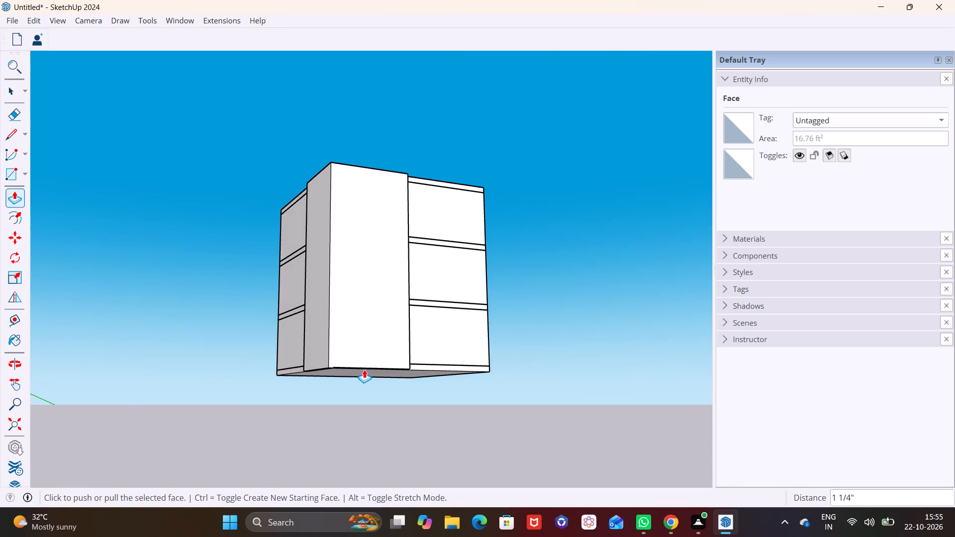
pyautogui.click(364, 369)
# Draw a rectangle about 3' 5" high and 12' 2" wide across one face of the projecting corner volume, in its top storey.
pyautogui.scroll(6, 380, 321)
pyautogui.moveTo(378, 324); pyautogui.dragTo(466, 350, button='middle')
pyautogui.scroll(2, 330, 245)
pyautogui.moveTo(349, 243); pyautogui.dragTo(374, 312, button='middle')
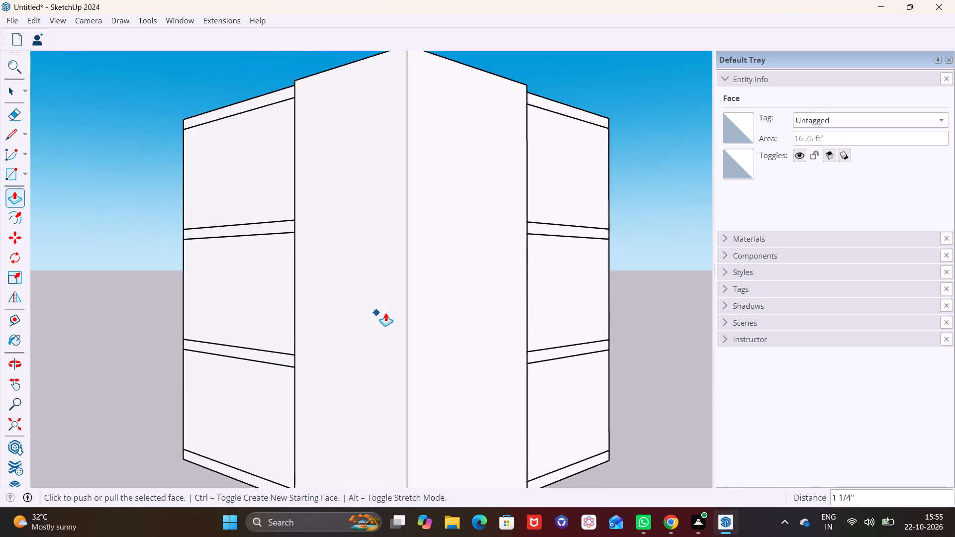
pyautogui.scroll(-7, 402, 308)
pyautogui.moveTo(411, 313); pyautogui.dragTo(496, 326, button='middle')
pyautogui.scroll(2, 432, 313)
pyautogui.keyDown('shift'); pyautogui.moveTo(428, 299); pyautogui.dragTo(418, 391, button='middle'); pyautogui.keyUp('shift')
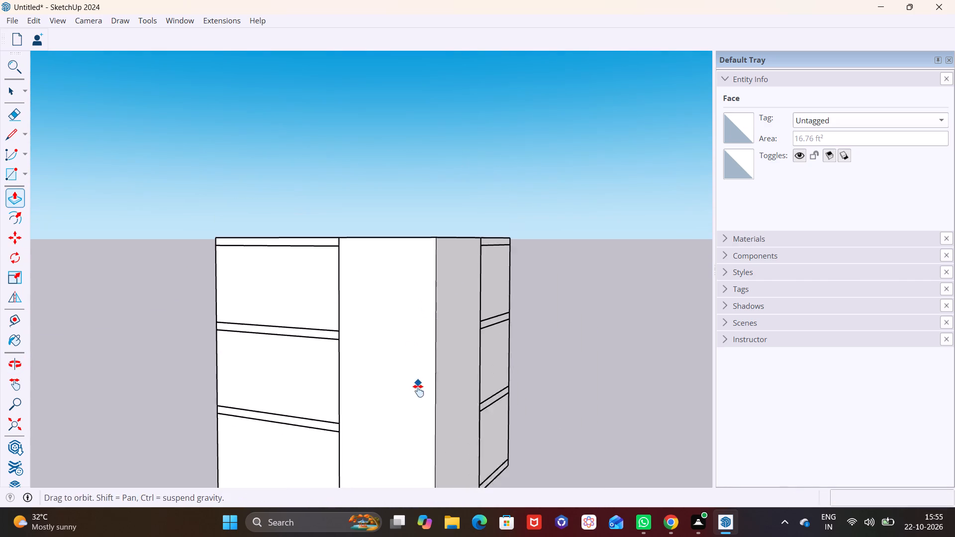
pyautogui.keyDown('shift'); pyautogui.moveTo(418, 391); pyautogui.dragTo(418, 391, button='middle'); pyautogui.keyUp('shift')
pyautogui.scroll(4, 405, 362)
pyautogui.keyDown('shift'); pyautogui.moveTo(397, 342); pyautogui.dragTo(311, 305, button='middle'); pyautogui.keyUp('shift')
pyautogui.scroll(4, 255, 249)
pyautogui.scroll(-2, 311, 244)
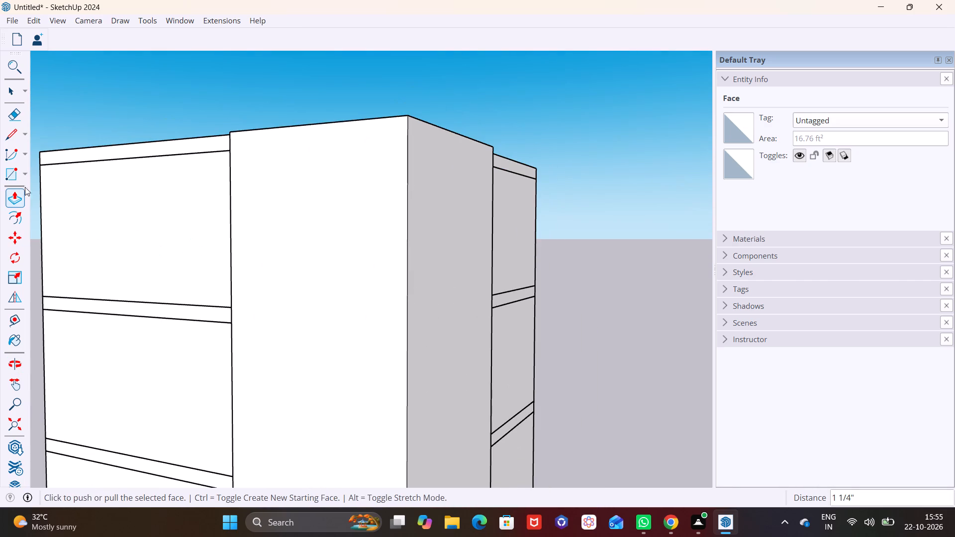
pyautogui.click(22, 175)
pyautogui.click(40, 194)
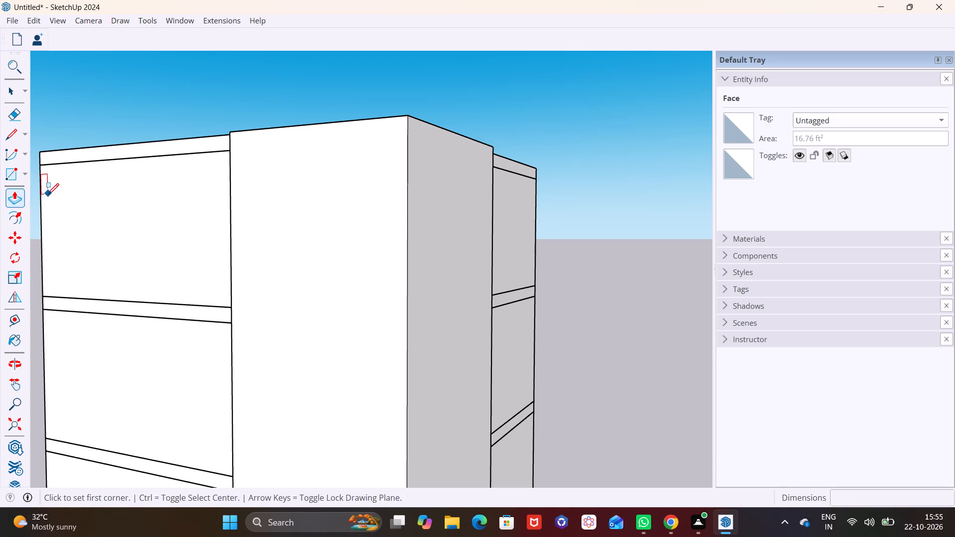
pyautogui.click(232, 203)
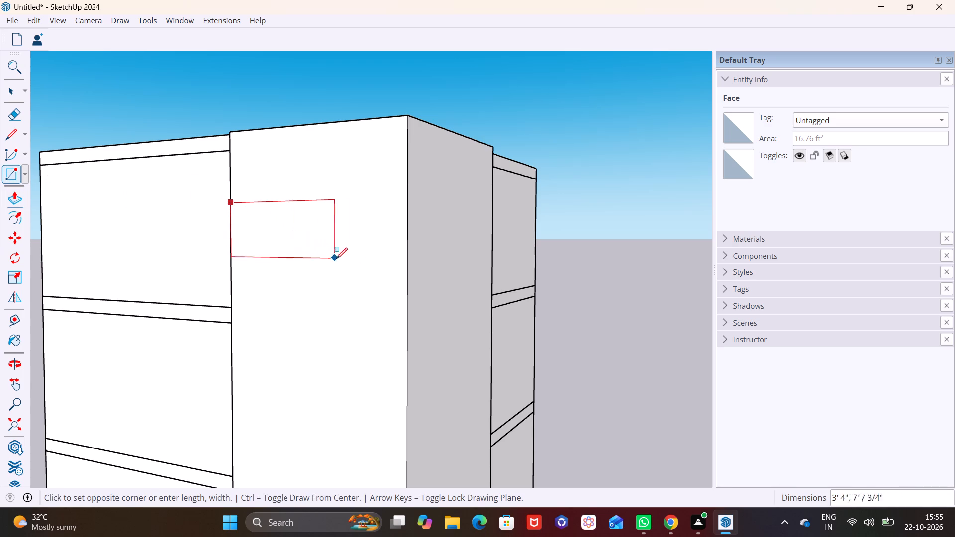
pyautogui.click(408, 262)
# Draw a matching rectangle about 3' 5" by 14' 5" on the corner volume's adjoining face, continuing the first one around the corner.
pyautogui.moveTo(457, 262); pyautogui.dragTo(283, 258, button='middle')
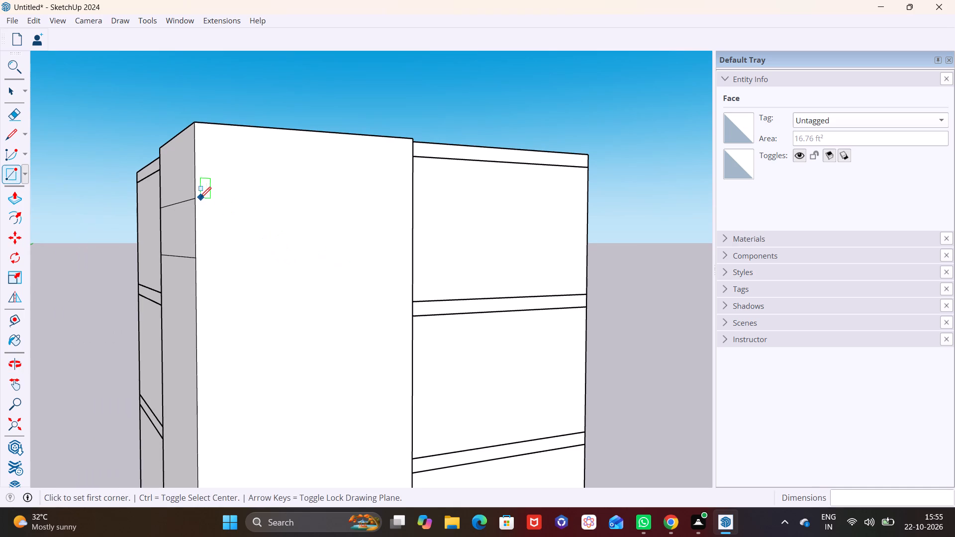
pyautogui.click(198, 199)
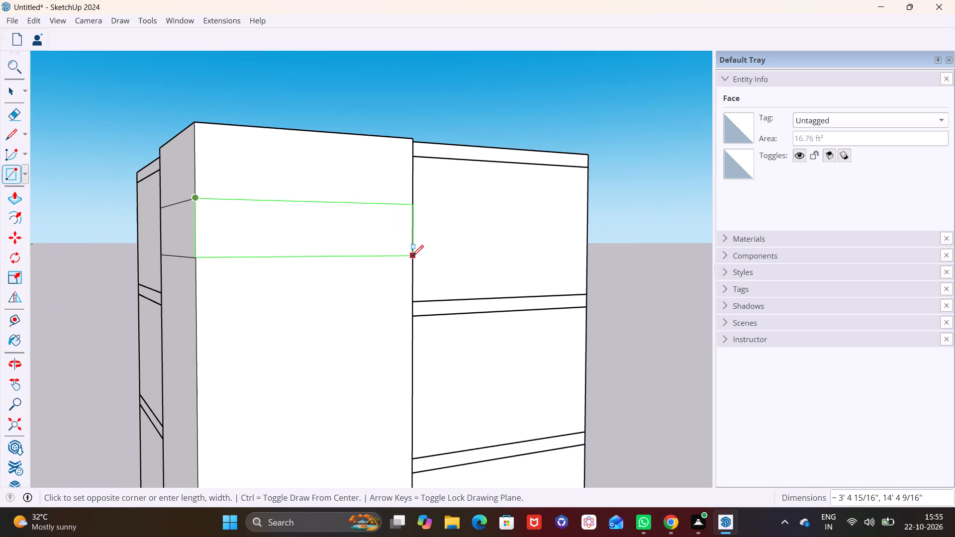
pyautogui.click(413, 257)
# Offset the outline of the first rectangle on the corner volume 3" inward.
pyautogui.moveTo(297, 228); pyautogui.dragTo(441, 246, button='middle')
pyautogui.scroll(-8, 355, 261)
pyautogui.scroll(2, 370, 285)
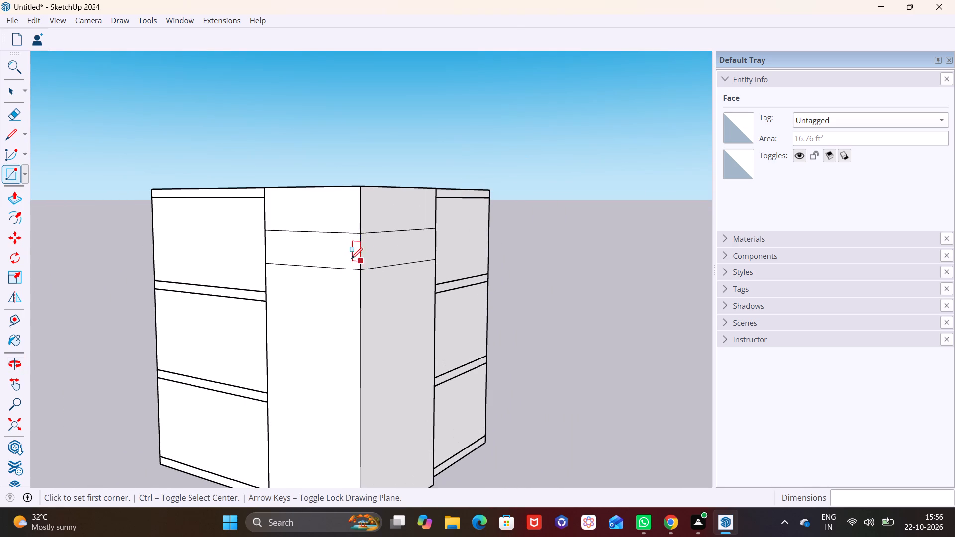
pyautogui.scroll(2, 349, 257)
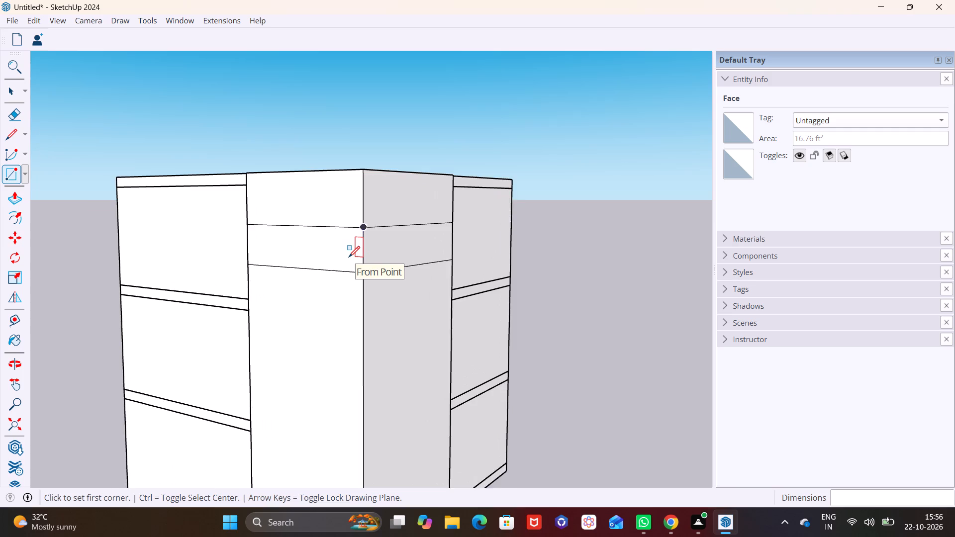
pyautogui.scroll(4, 349, 257)
pyautogui.moveTo(345, 258); pyautogui.dragTo(377, 250, button='middle')
pyautogui.scroll(2, 364, 246)
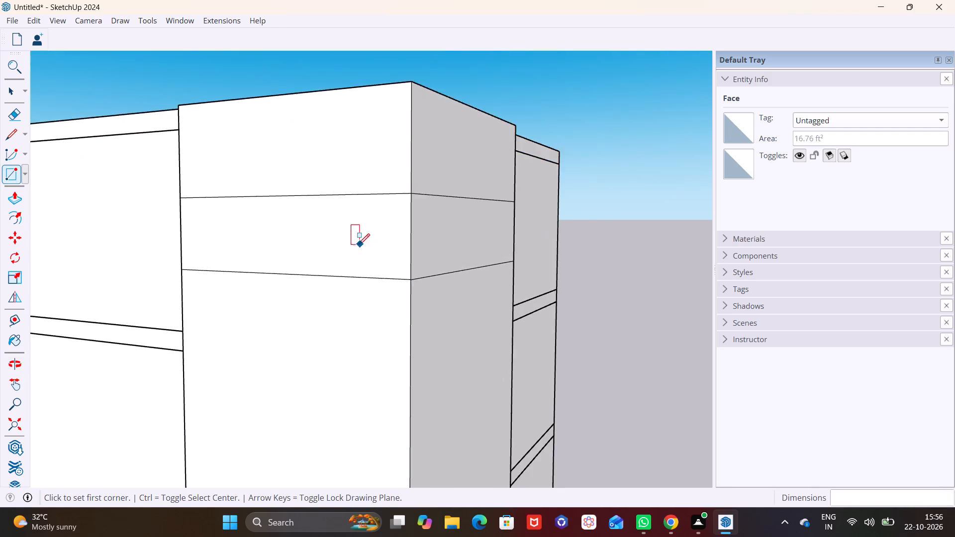
pyautogui.scroll(2, 359, 245)
pyautogui.press('space')
pyautogui.click(338, 242)
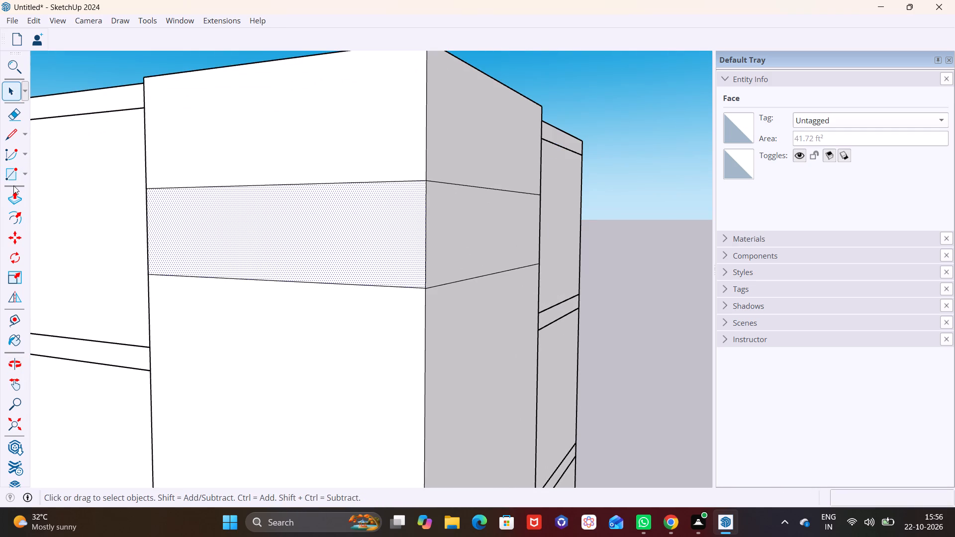
pyautogui.click(12, 218)
pyautogui.click(214, 233)
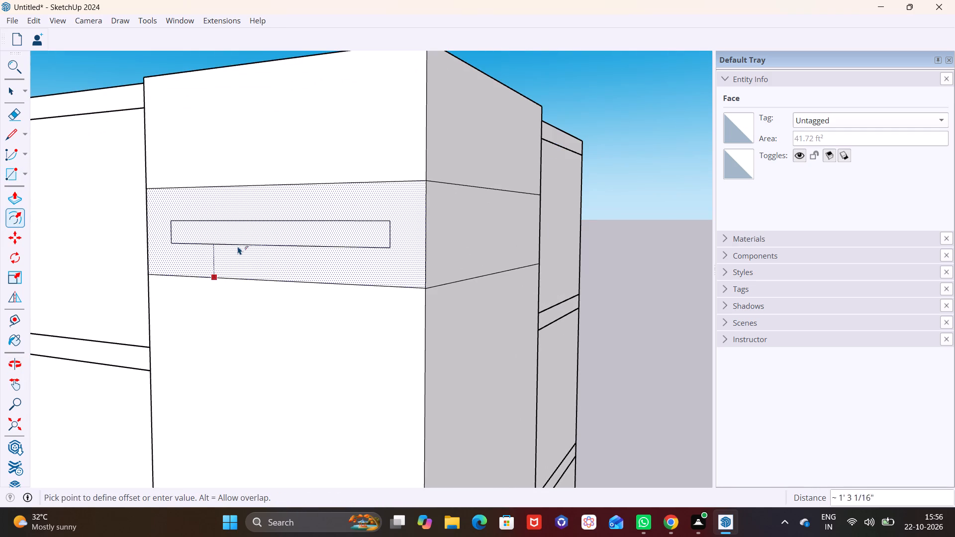
pyautogui.write('3"')
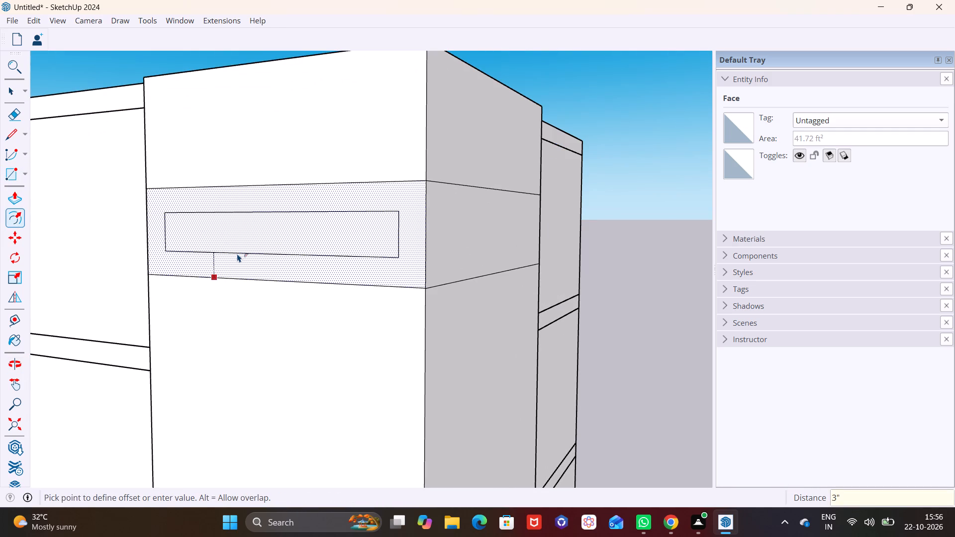
pyautogui.press('Return')
# Offset the outline of the adjoining face's rectangle 3" inward.
pyautogui.moveTo(274, 296); pyautogui.dragTo(128, 337, button='middle')
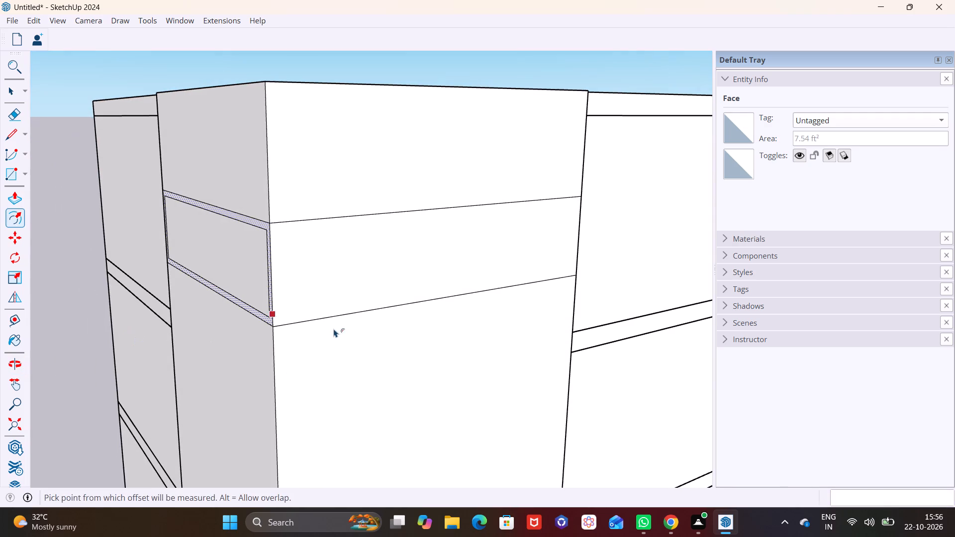
pyautogui.press('space')
pyautogui.click(358, 284)
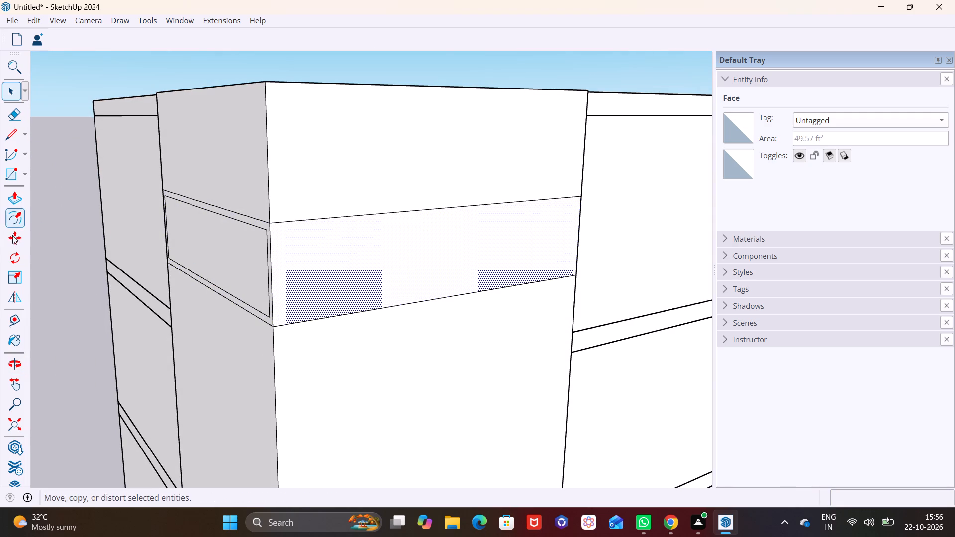
pyautogui.click(14, 219)
pyautogui.click(343, 262)
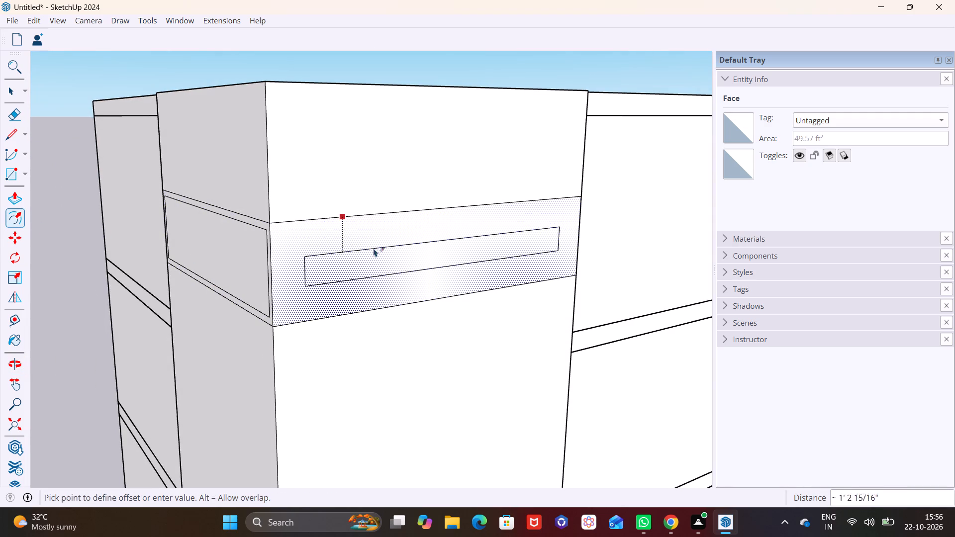
pyautogui.write('3"')
pyautogui.press('Return')
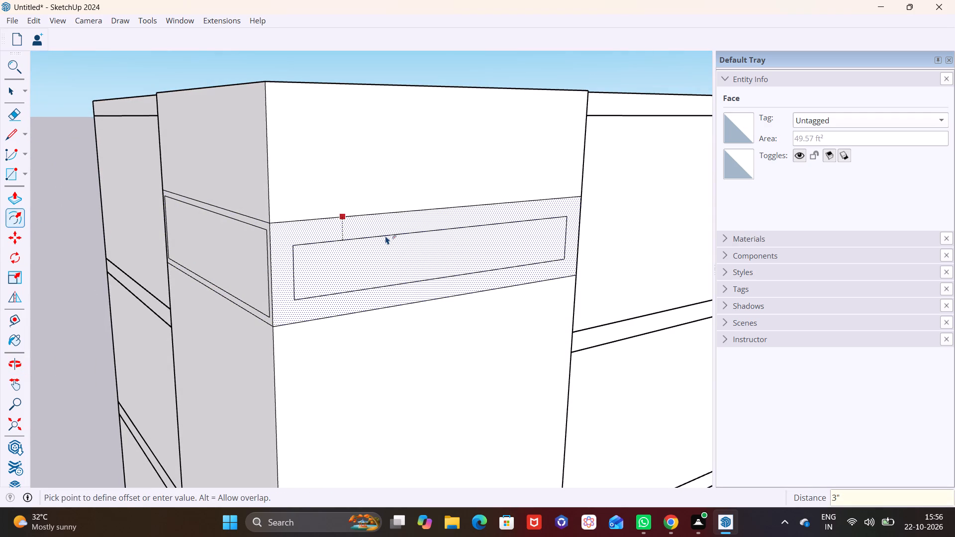
# Push/Pull the first rectangle's inner face about 5 5/16" inward to recess it as a window opening.
pyautogui.scroll(-2, 356, 250)
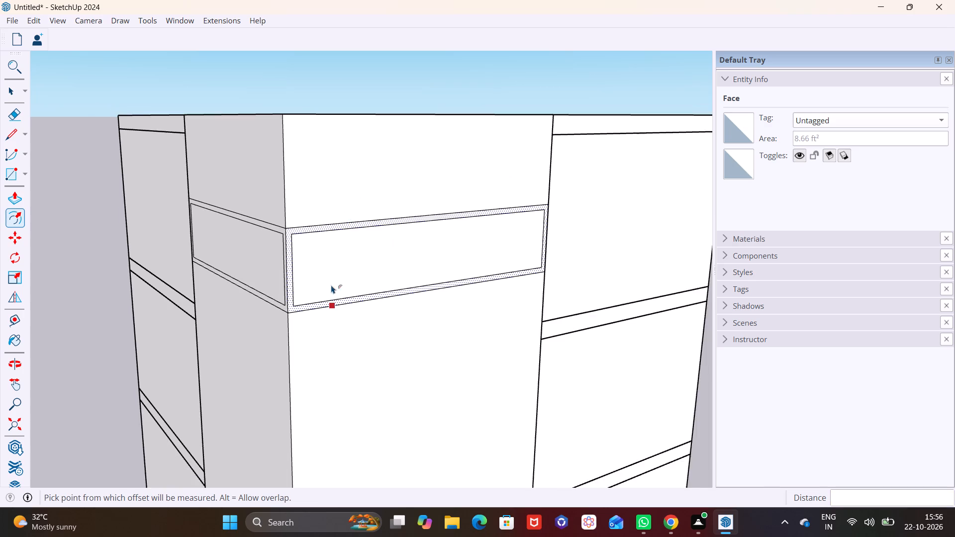
pyautogui.moveTo(331, 289); pyautogui.dragTo(498, 299, button='middle')
pyautogui.scroll(3, 437, 282)
pyautogui.moveTo(431, 281); pyautogui.dragTo(440, 253, button='middle')
pyautogui.press('space')
pyautogui.click(402, 261)
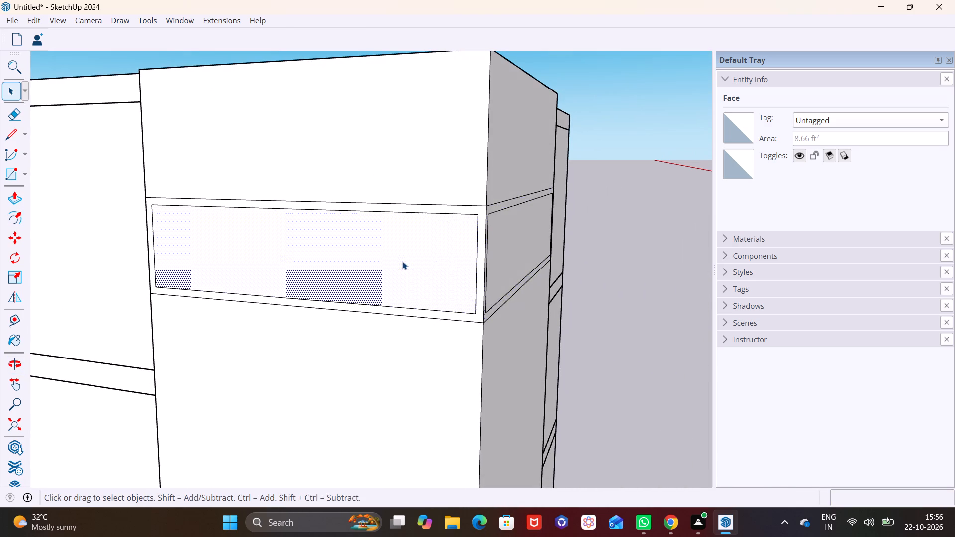
pyautogui.click(9, 196)
pyautogui.click(228, 256)
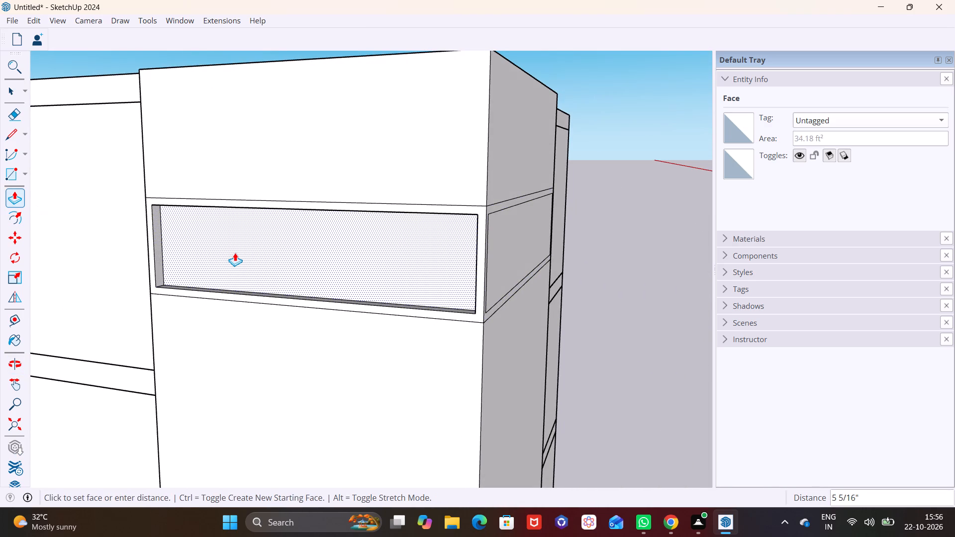
pyautogui.click(235, 253)
# Push/Pull the adjoining rectangle's inner face 4 9/16" inward to recess it around the corner.
pyautogui.moveTo(414, 272); pyautogui.dragTo(232, 263, button='middle')
pyautogui.click(11, 84)
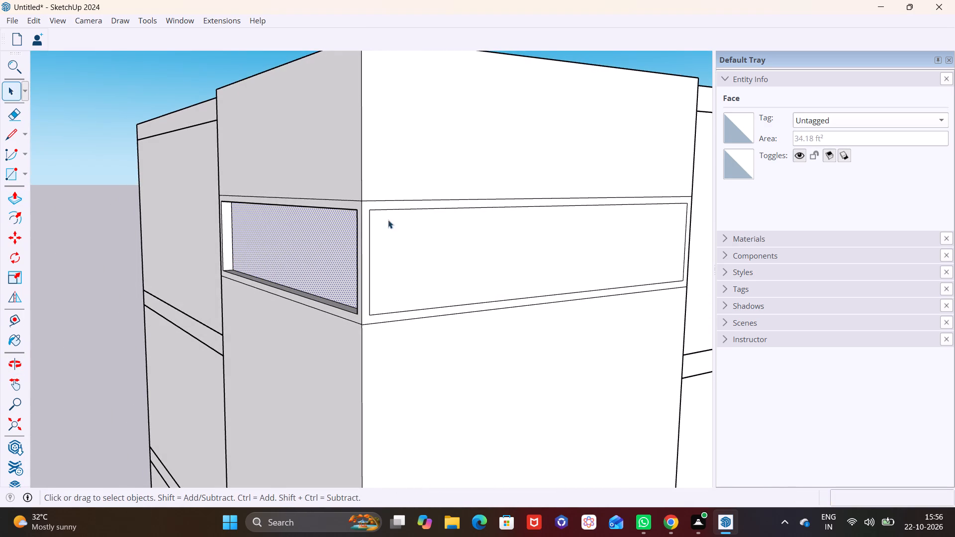
pyautogui.click(424, 229)
pyautogui.click(8, 199)
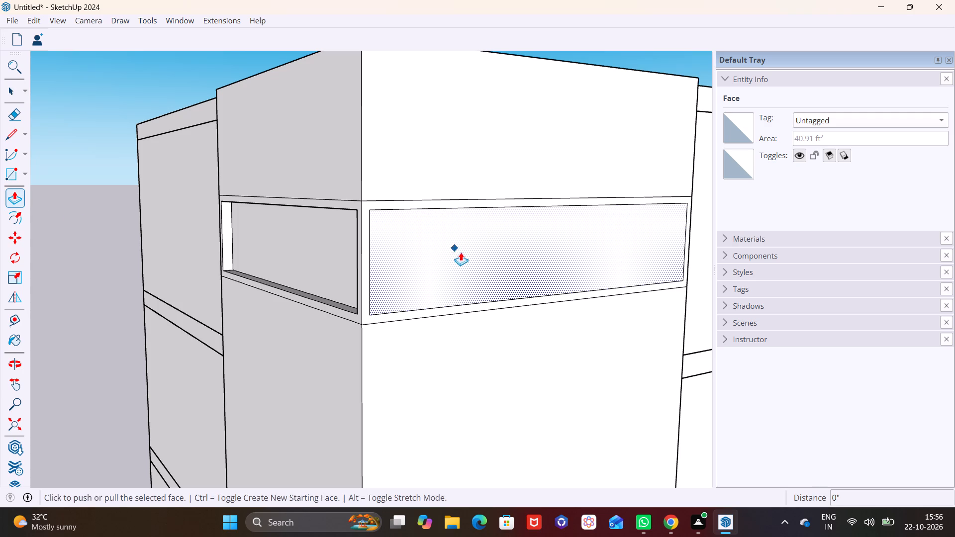
pyautogui.click(470, 255)
pyautogui.click(461, 255)
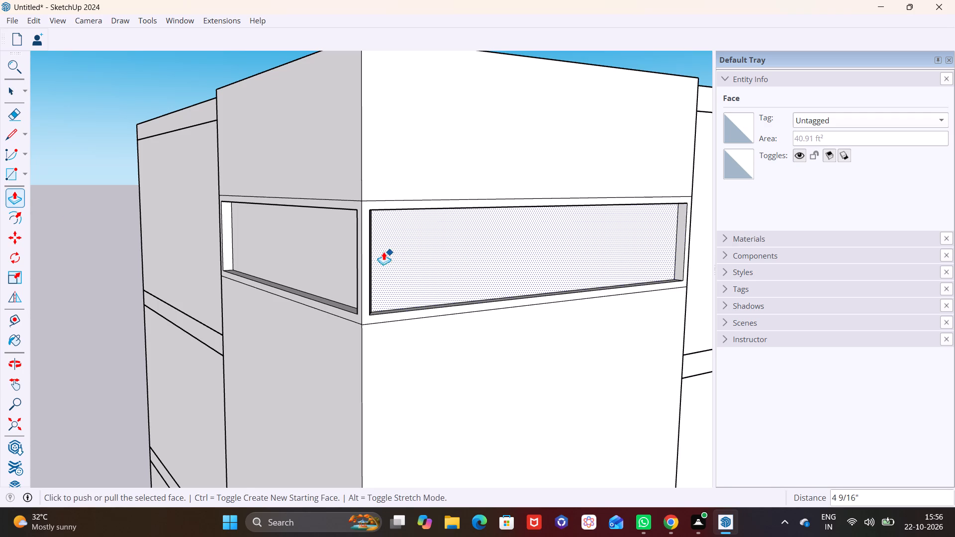
# Examine the two recessed panels and the corner frame between them from several angles.
pyautogui.scroll(-2, 382, 251)
pyautogui.moveTo(406, 269); pyautogui.dragTo(455, 282, button='middle')
pyautogui.scroll(9, 368, 284)
pyautogui.moveTo(378, 287); pyautogui.dragTo(486, 301, button='middle')
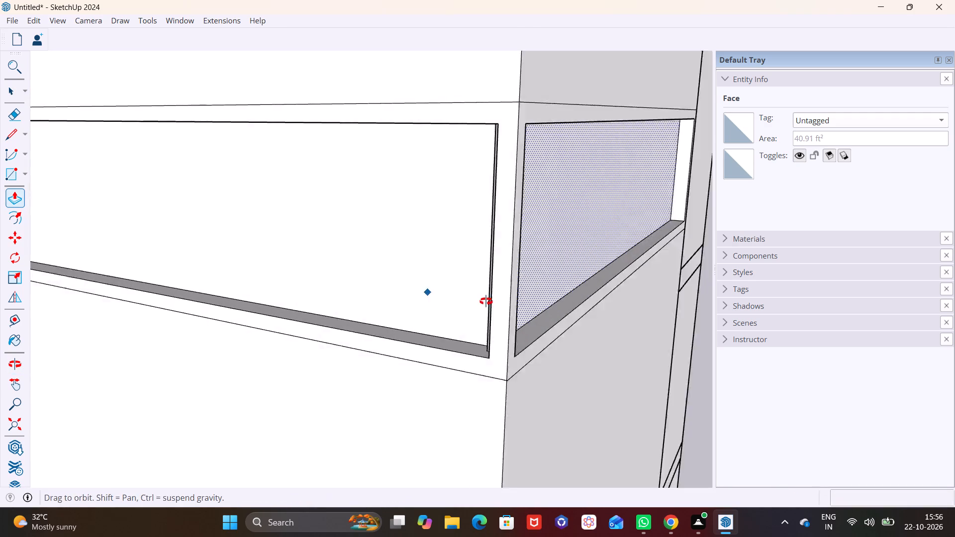
pyautogui.moveTo(486, 301); pyautogui.dragTo(503, 297, button='middle')
pyautogui.press('space')
pyautogui.moveTo(538, 290); pyautogui.dragTo(563, 276, button='middle')
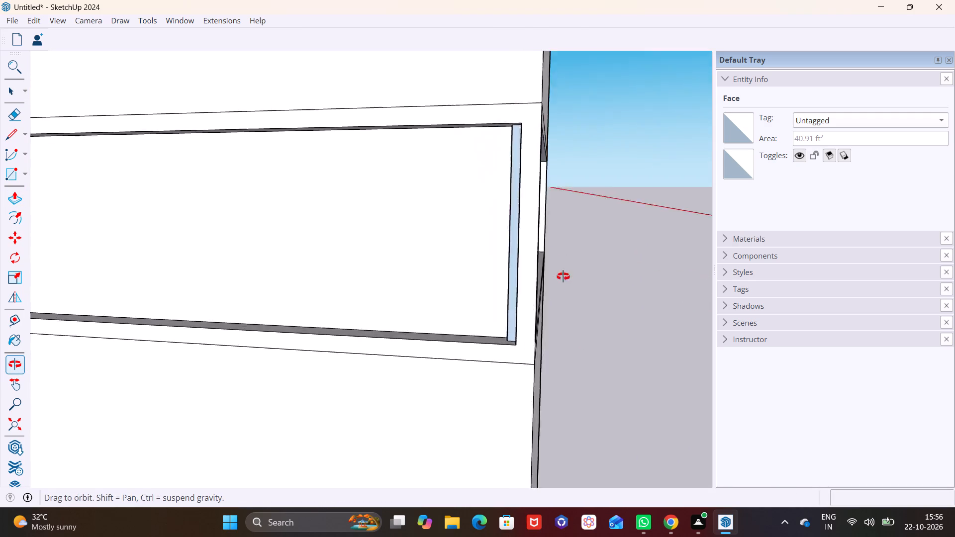
pyautogui.moveTo(563, 276); pyautogui.dragTo(240, 297, button='middle')
pyautogui.scroll(-6, 538, 315)
pyautogui.moveTo(522, 332); pyautogui.dragTo(670, 313, button='middle')
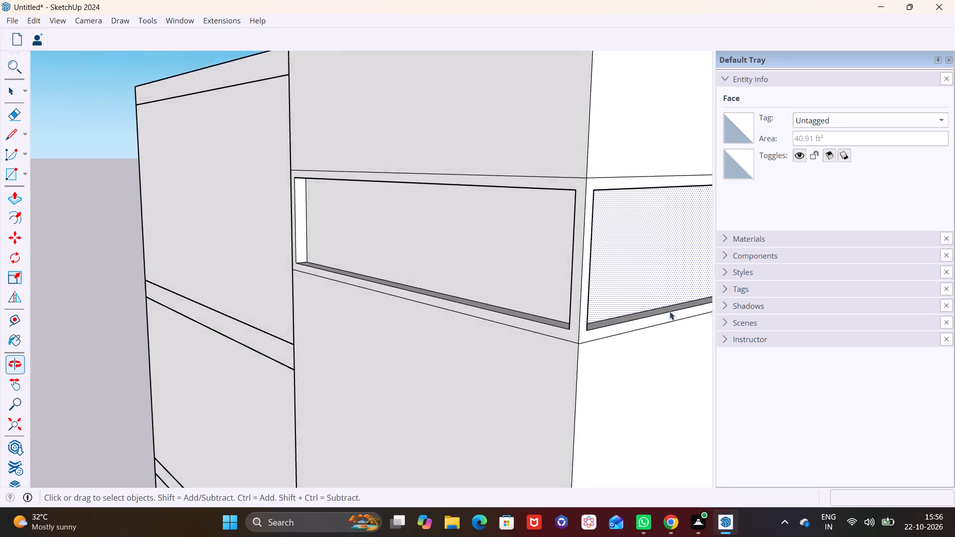
pyautogui.scroll(-15, 642, 309)
pyautogui.keyDown('shift'); pyautogui.moveTo(617, 301); pyautogui.dragTo(414, 258, button='middle'); pyautogui.keyUp('shift')
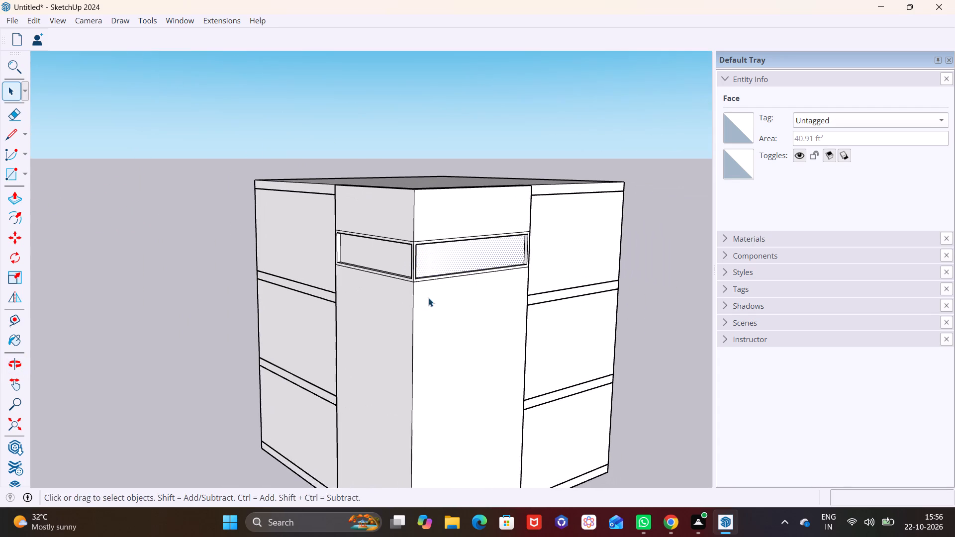
pyautogui.moveTo(435, 297); pyautogui.dragTo(470, 248, button='middle')
pyautogui.scroll(11, 454, 213)
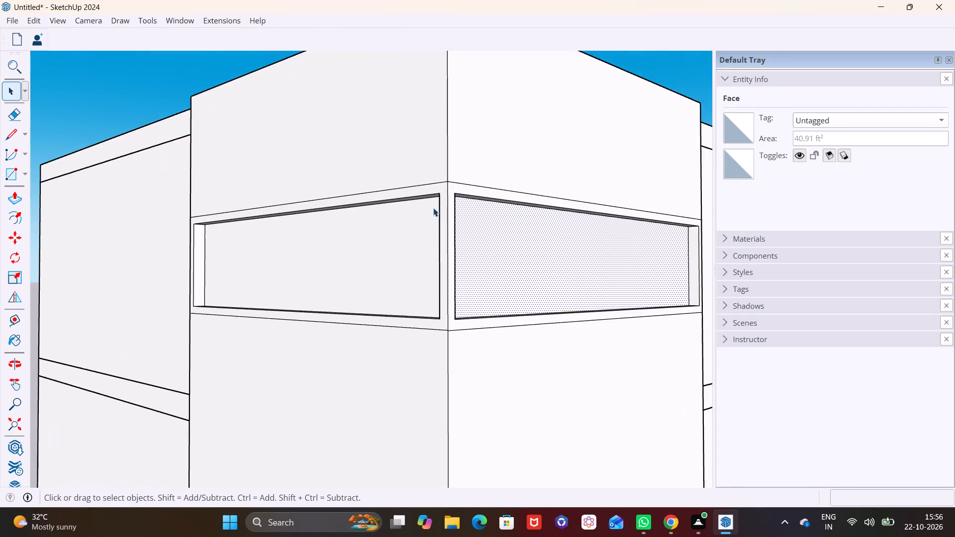
# Draw a line across the corner frame from the unselected recess's upper corner to the building's vertical corner edge.
pyautogui.scroll(10, 433, 208)
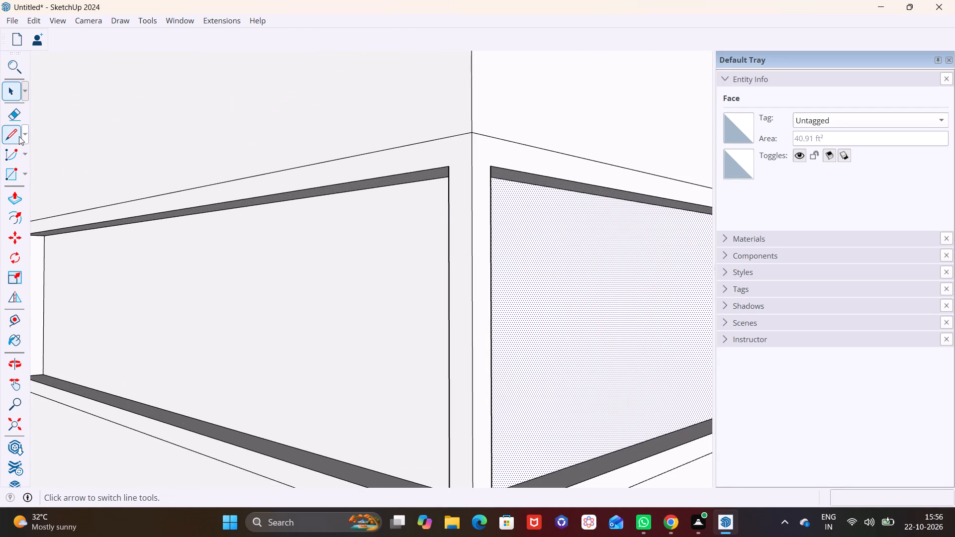
pyautogui.click(23, 133)
pyautogui.click(48, 151)
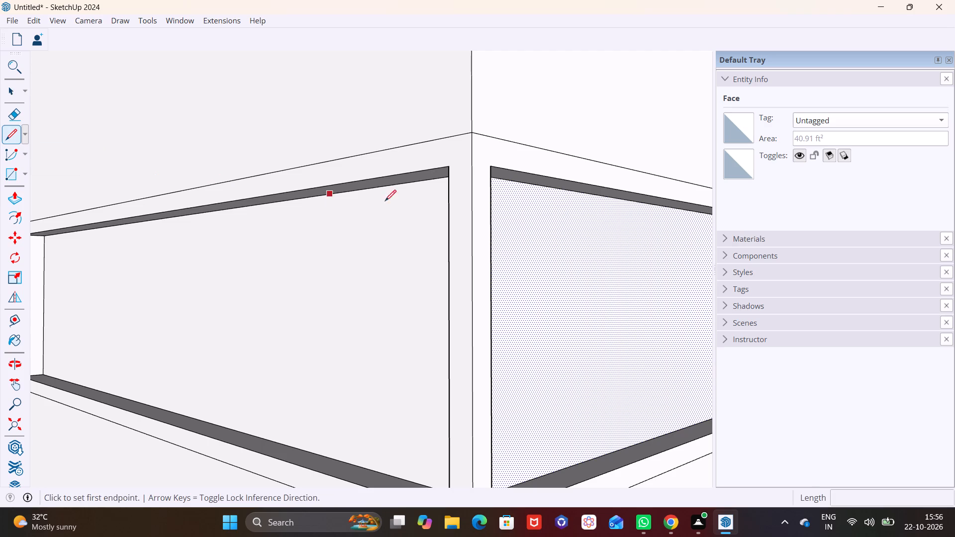
pyautogui.click(450, 167)
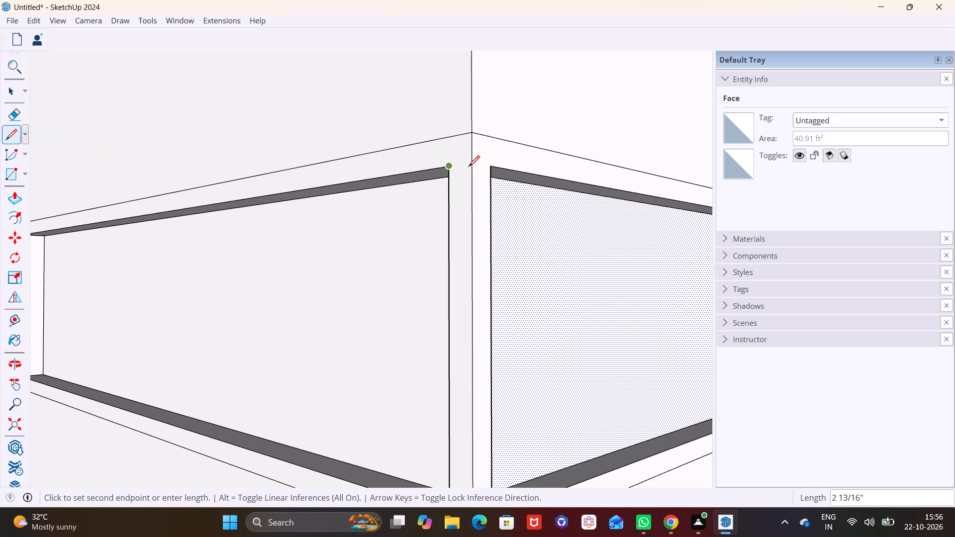
pyautogui.click(472, 167)
# Draw a 3" line from the same recess's lower corner to the building's vertical corner edge.
pyautogui.scroll(-2, 466, 410)
pyautogui.moveTo(485, 403); pyautogui.dragTo(482, 273, button='middle')
pyautogui.scroll(2, 466, 358)
pyautogui.click(441, 381)
pyautogui.click(465, 381)
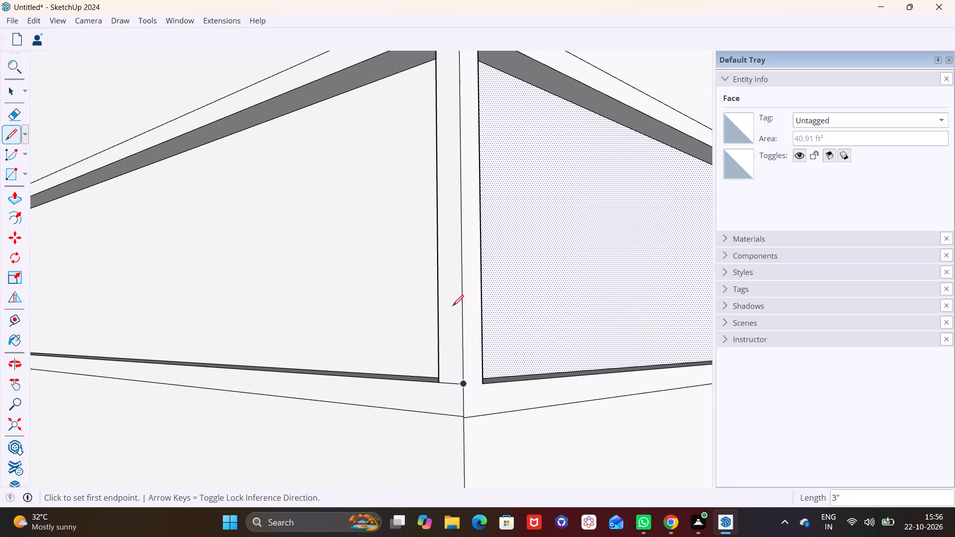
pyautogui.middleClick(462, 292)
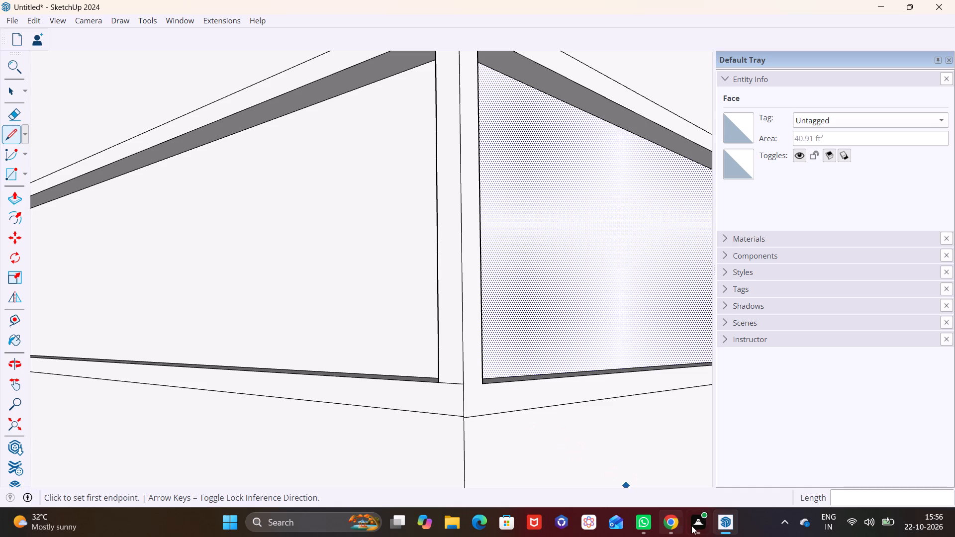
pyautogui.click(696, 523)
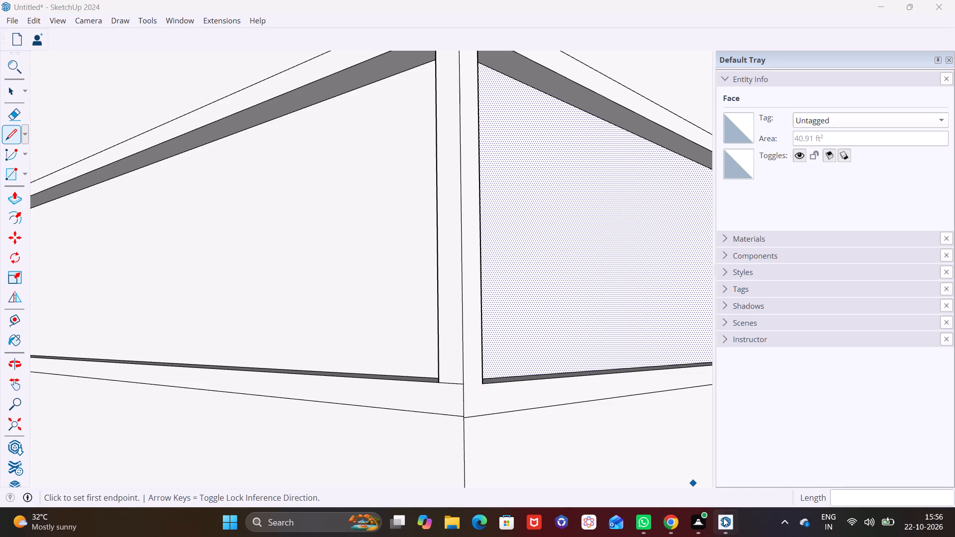
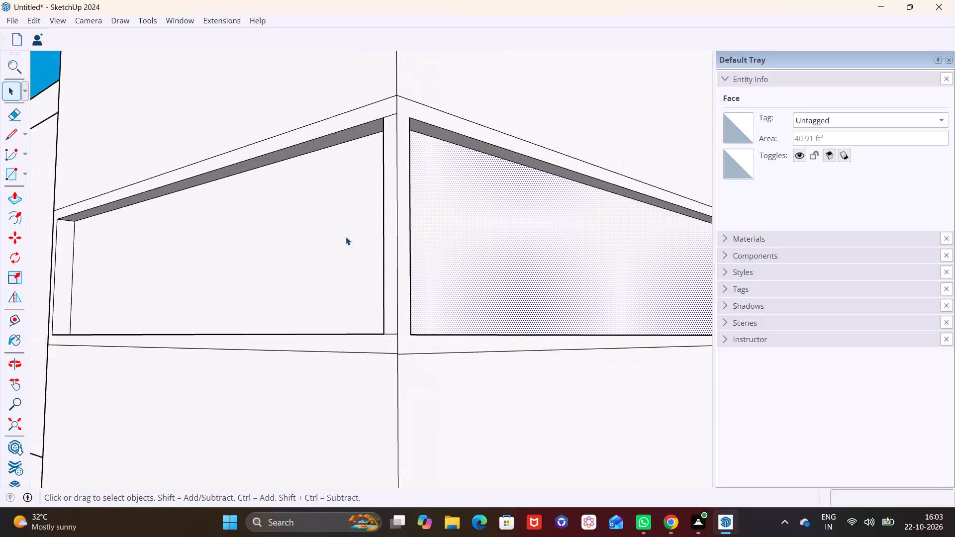
# Push/Pull the narrow strip between the two window recesses 3" inward to open the building's corner.
pyautogui.moveTo(346, 238); pyautogui.dragTo(409, 286, button='middle')
pyautogui.scroll(3, 428, 277)
pyautogui.moveTo(446, 286); pyautogui.dragTo(398, 285, button='middle')
pyautogui.scroll(2, 402, 277)
pyautogui.moveTo(455, 283); pyautogui.dragTo(500, 305, button='middle')
pyautogui.scroll(-4, 451, 297)
pyautogui.moveTo(446, 300); pyautogui.dragTo(409, 290, button='middle')
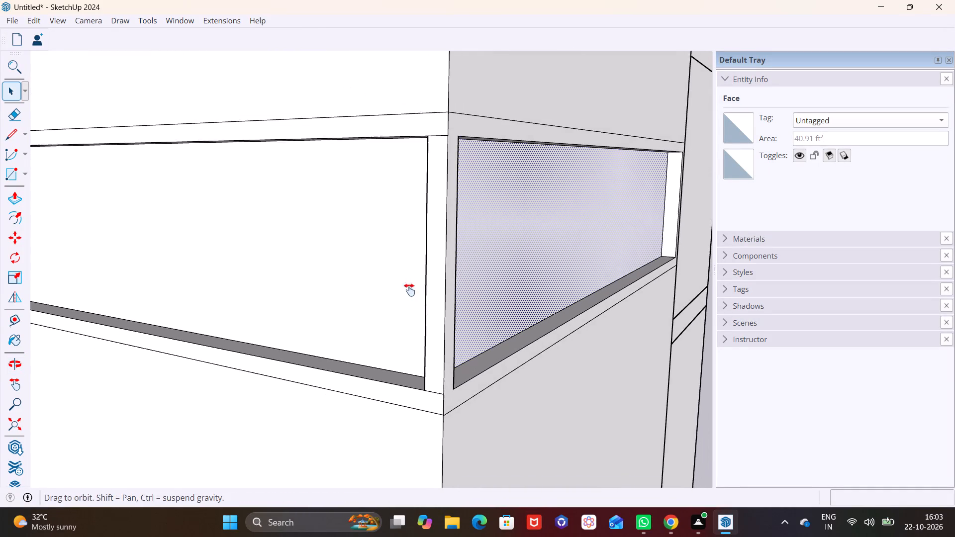
pyautogui.moveTo(409, 290); pyautogui.dragTo(394, 283, button='middle')
pyautogui.click(418, 248)
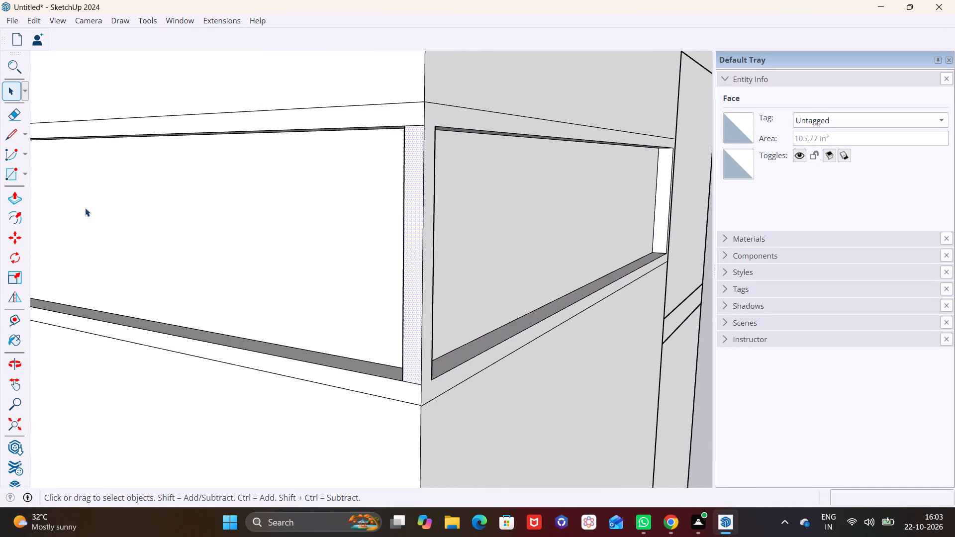
pyautogui.click(19, 199)
pyautogui.click(414, 278)
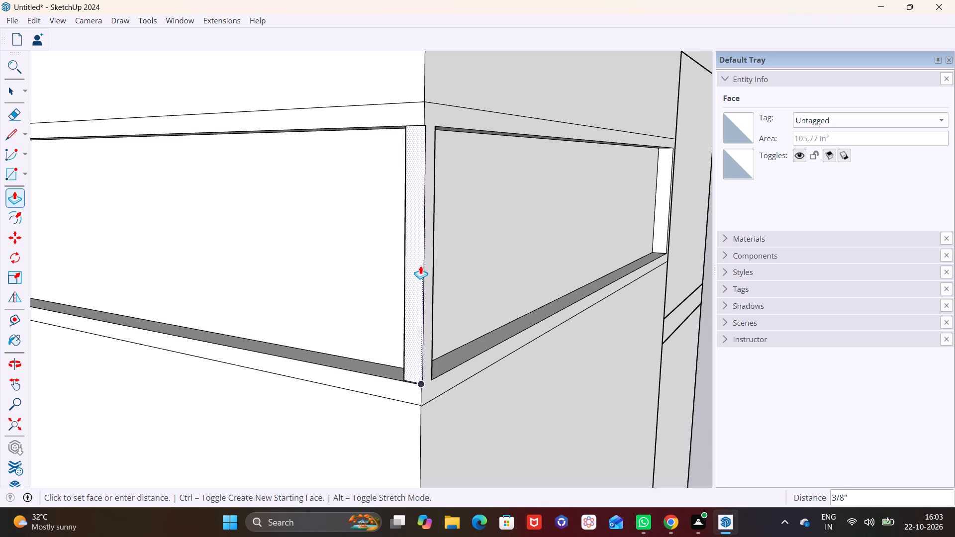
pyautogui.click(431, 260)
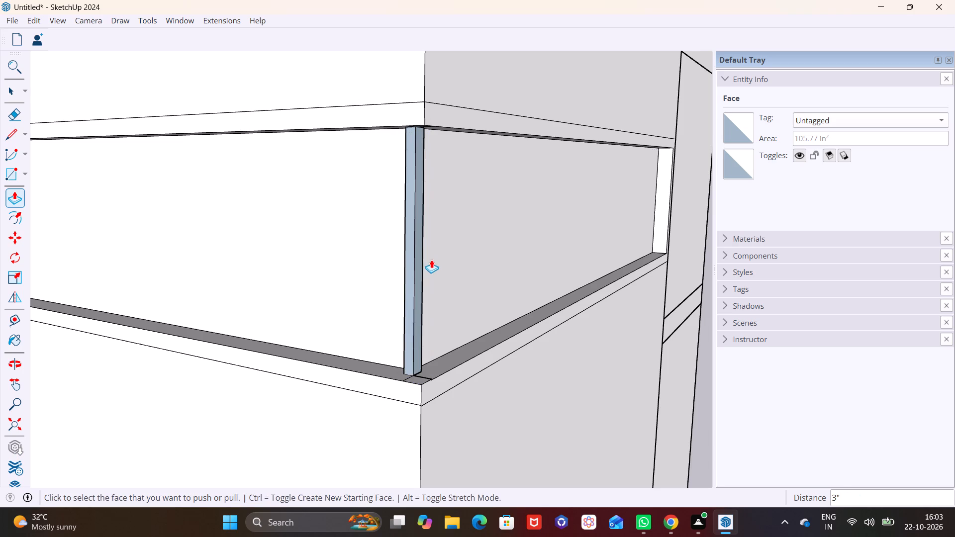
# Examine the opened window corner and the walls of the projecting volume below it from several angles.
pyautogui.moveTo(438, 263); pyautogui.dragTo(286, 240, button='middle')
pyautogui.scroll(-8, 419, 247)
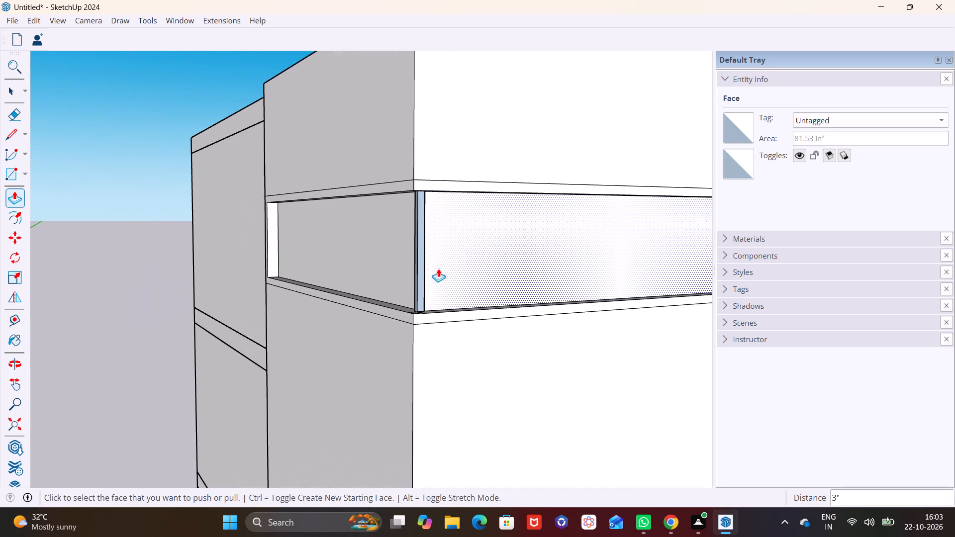
pyautogui.moveTo(393, 276); pyautogui.dragTo(484, 291, button='middle')
pyautogui.press('space')
pyautogui.click(477, 348)
pyautogui.scroll(-9, 473, 341)
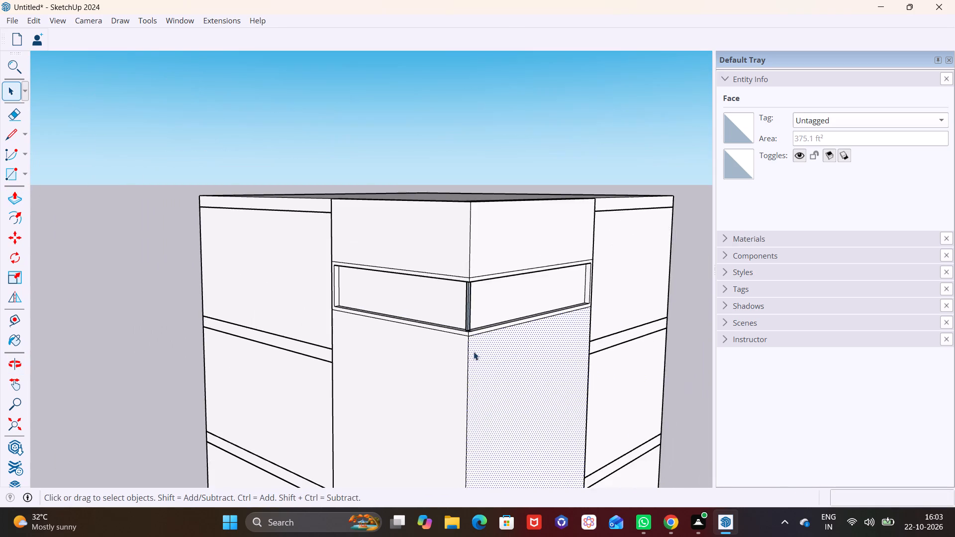
pyautogui.moveTo(543, 336); pyautogui.dragTo(578, 311, button='middle')
pyautogui.keyDown('shift'); pyautogui.moveTo(544, 358); pyautogui.dragTo(509, 261, button='middle'); pyautogui.keyUp('shift')
pyautogui.scroll(-3, 474, 294)
pyautogui.keyDown('shift'); pyautogui.moveTo(485, 334); pyautogui.dragTo(478, 271, button='middle'); pyautogui.keyUp('shift')
pyautogui.moveTo(464, 290); pyautogui.dragTo(515, 299, button='middle')
# Start a rectangle on the projecting volume's unselected wall below the window recess.
pyautogui.click(23, 170)
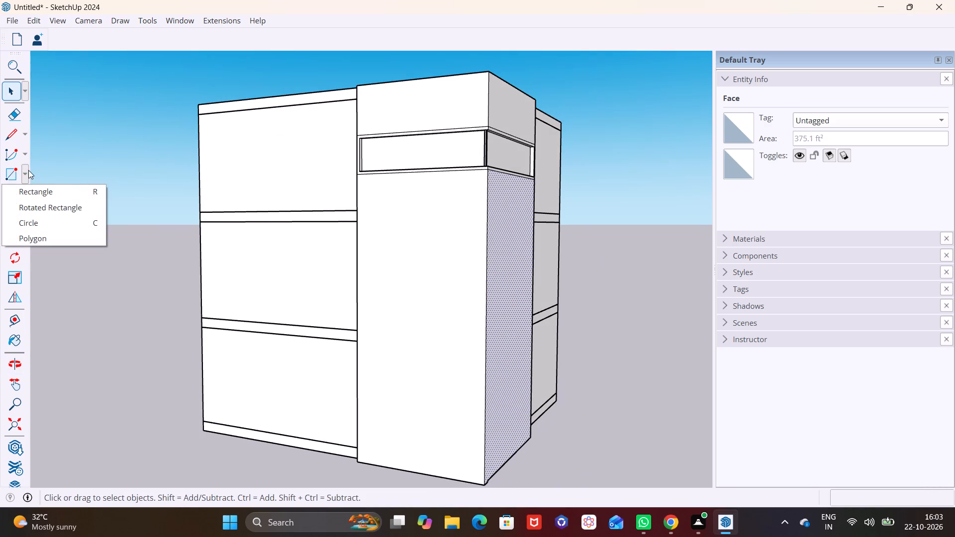
pyautogui.click(30, 196)
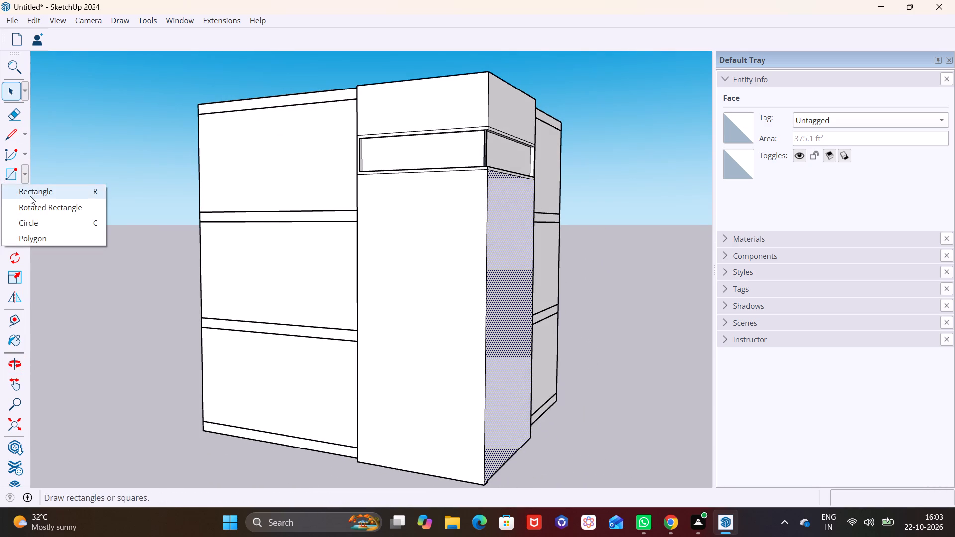
pyautogui.scroll(4, 382, 236)
pyautogui.keyDown('shift'); pyautogui.moveTo(391, 246); pyautogui.dragTo(336, 253, button='middle'); pyautogui.keyUp('shift')
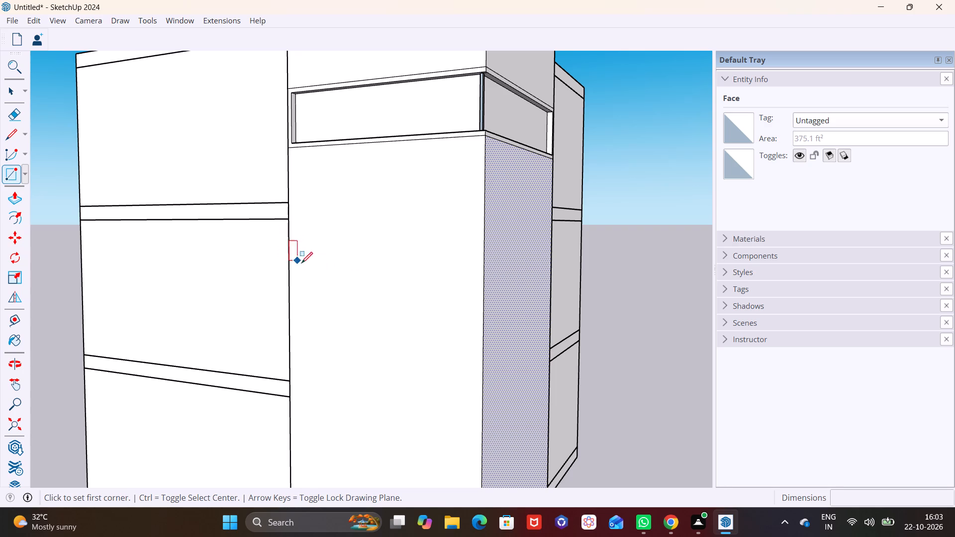
pyautogui.moveTo(699, 522); pyautogui.dragTo(703, 516)
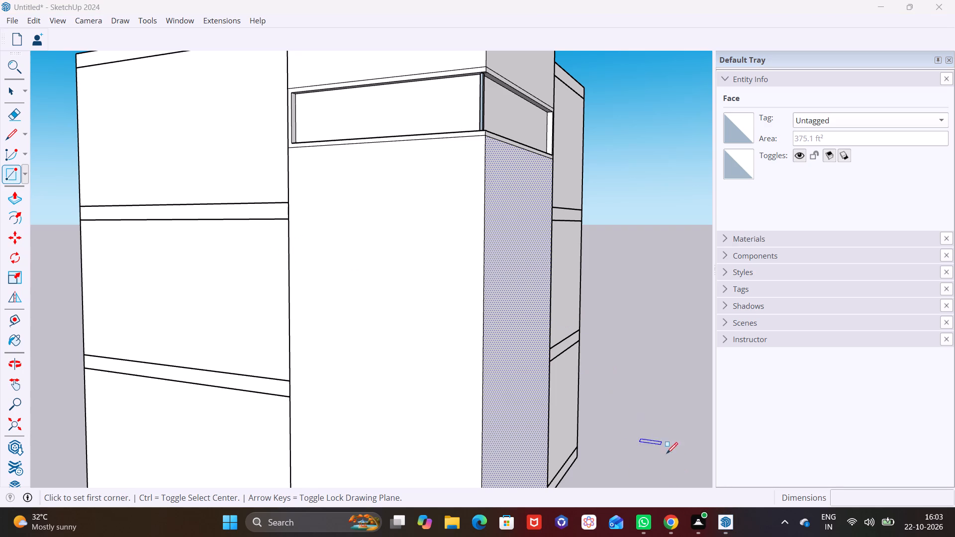
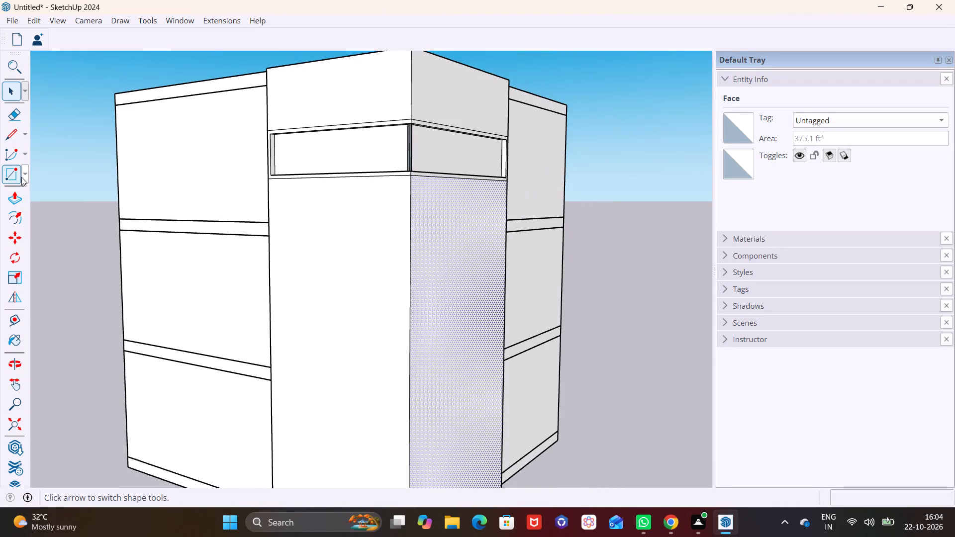
# Draw a line around both walls of the projecting volume below the window recesses, about 12' 2" and 14' 5" long, meeting at the corner.
pyautogui.click(14, 132)
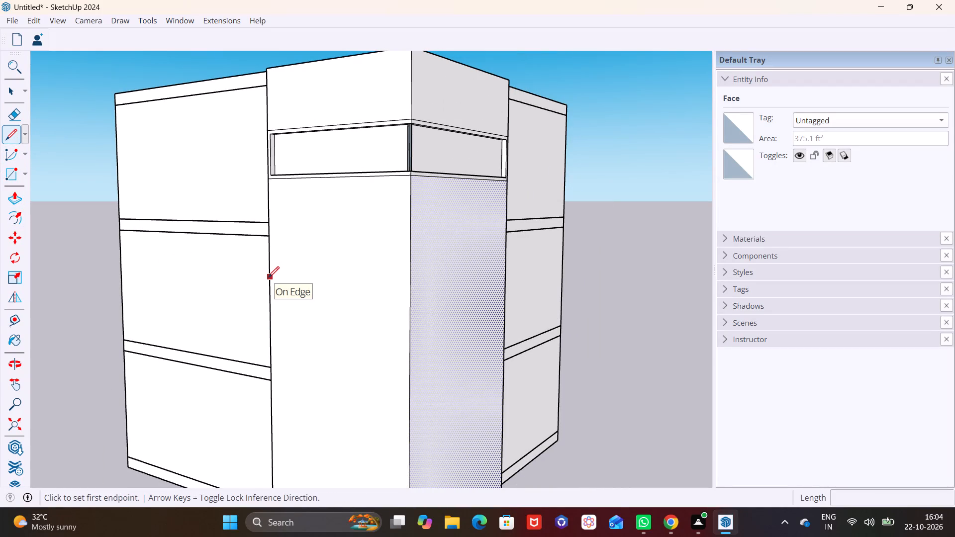
pyautogui.click(270, 306)
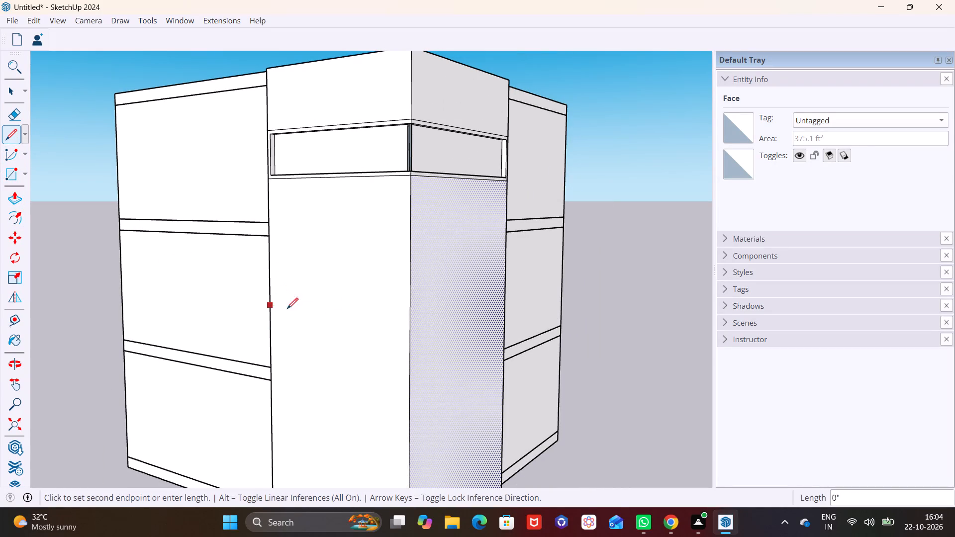
pyautogui.click(409, 317)
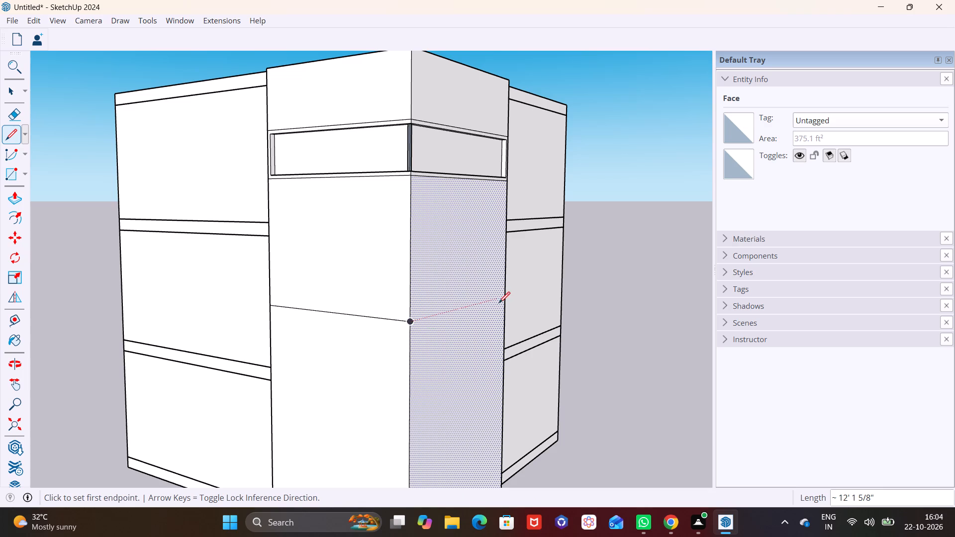
pyautogui.click(506, 299)
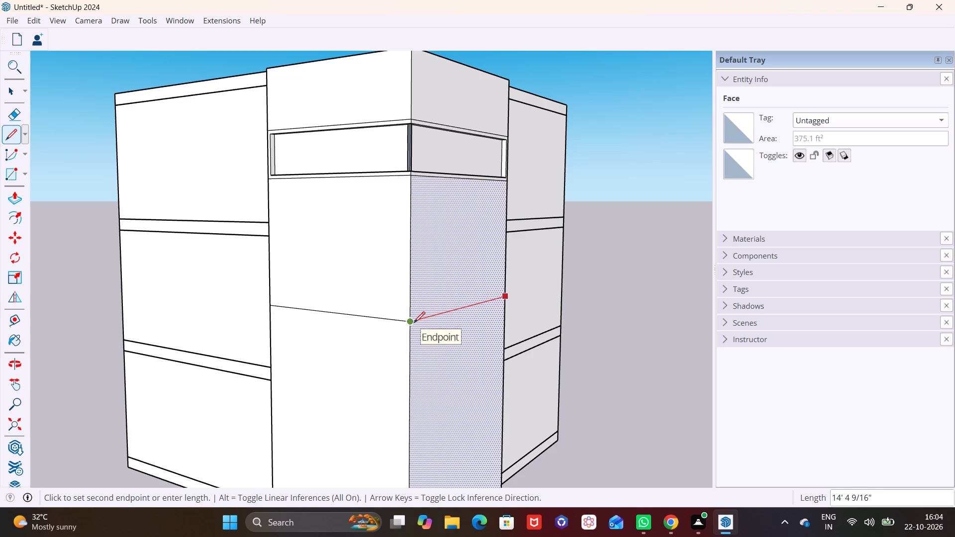
pyautogui.click(414, 323)
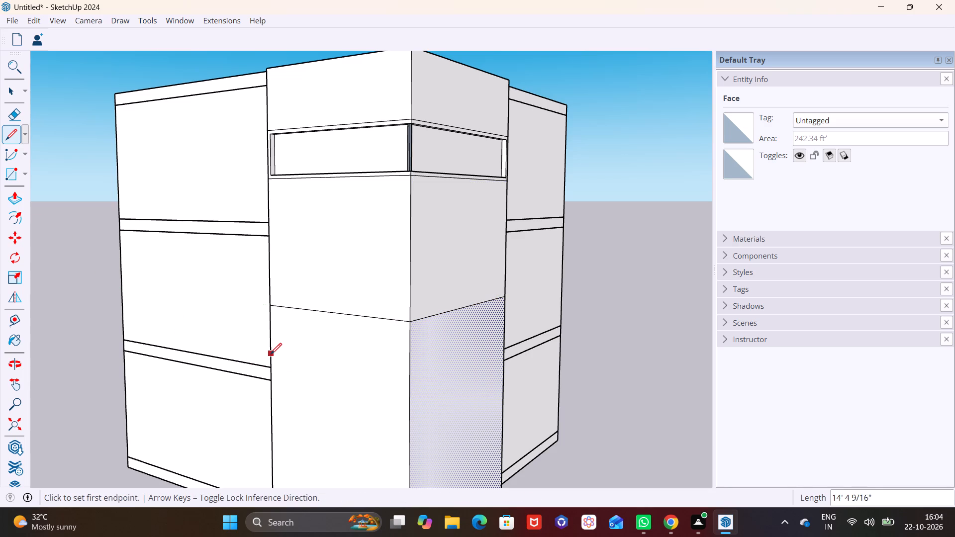
# Draw a second line around both walls about 3' 9" below the first, meeting at the corner, to outline a lower window band.
pyautogui.click(271, 356)
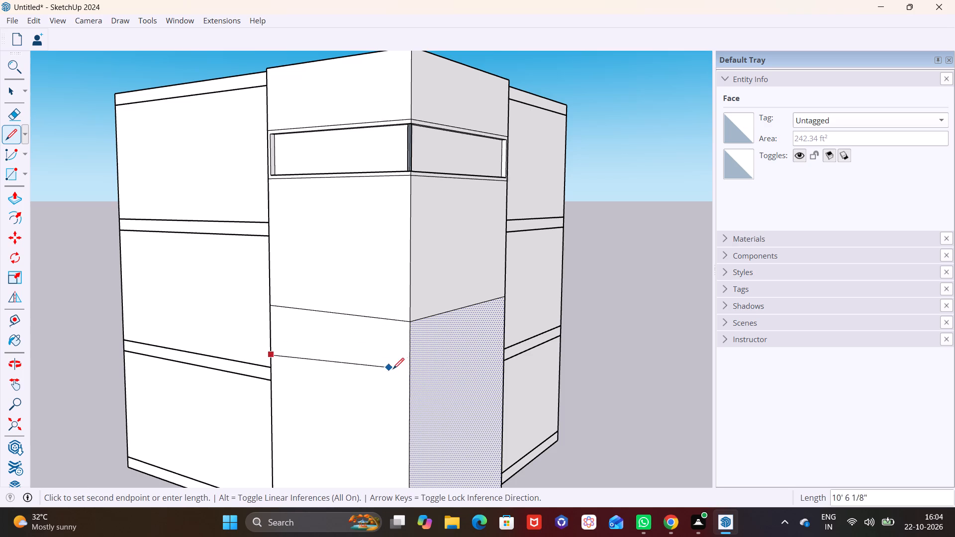
pyautogui.click(411, 374)
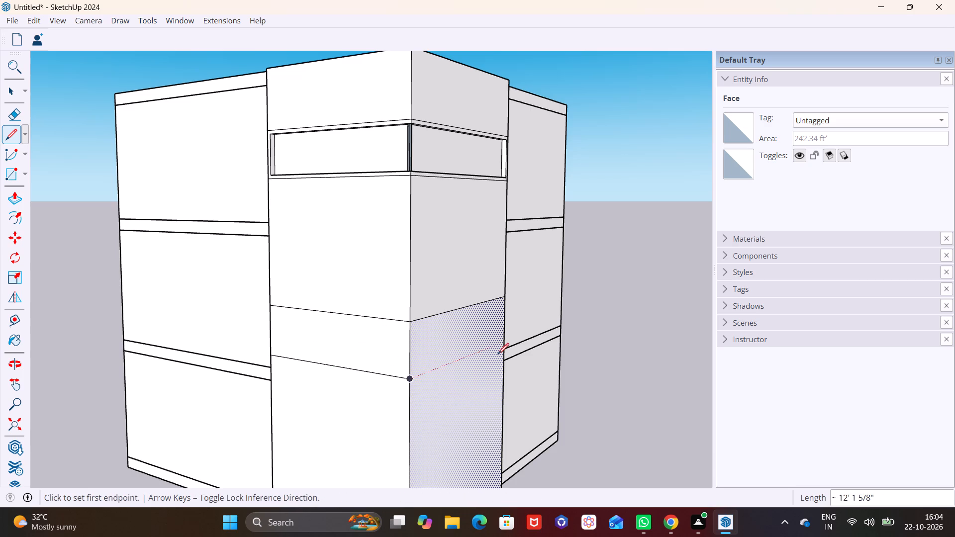
pyautogui.click(503, 346)
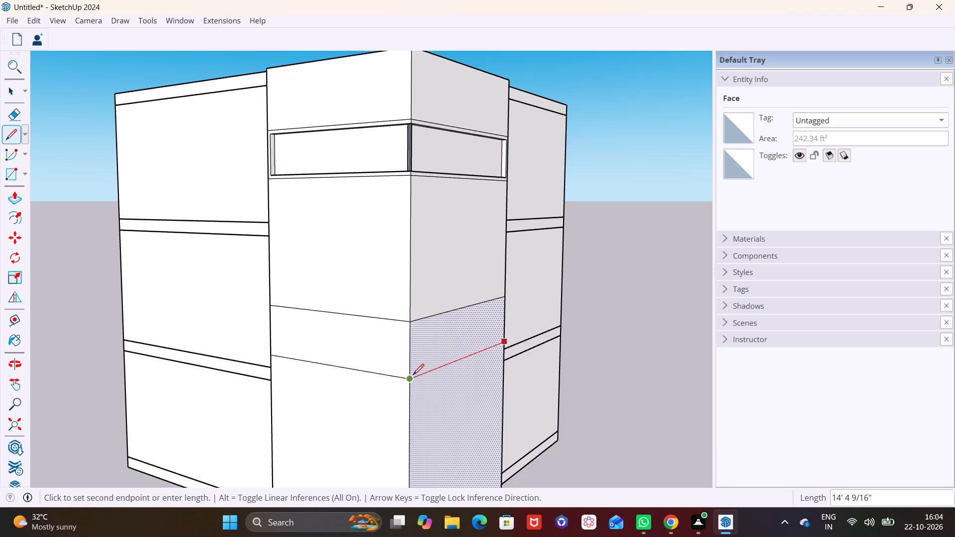
pyautogui.click(413, 375)
# Start an offset of the new band's outline on the projecting volume's roughly 12' wide wall.
pyautogui.scroll(-4, 399, 334)
pyautogui.moveTo(403, 364); pyautogui.dragTo(434, 337, button='middle')
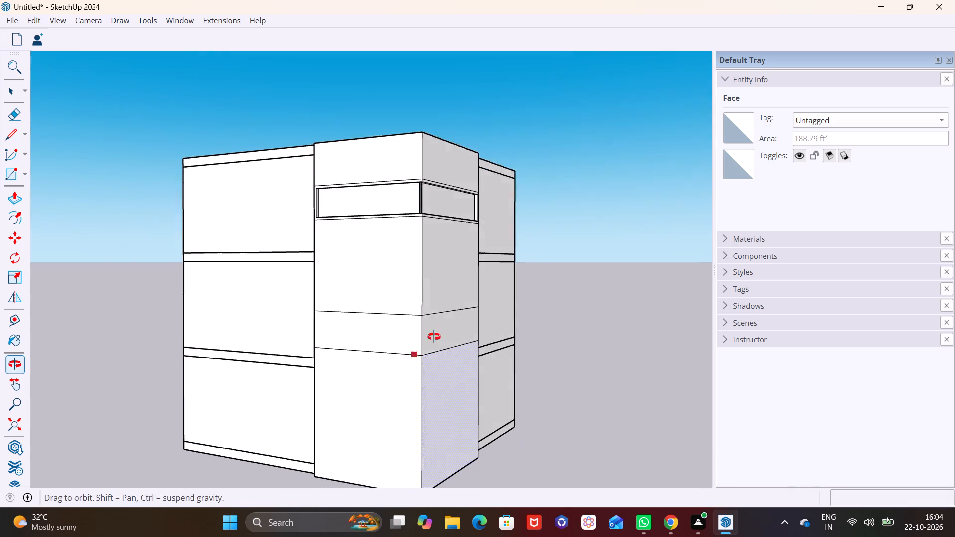
pyautogui.moveTo(434, 337); pyautogui.dragTo(452, 336, button='middle')
pyautogui.scroll(5, 400, 329)
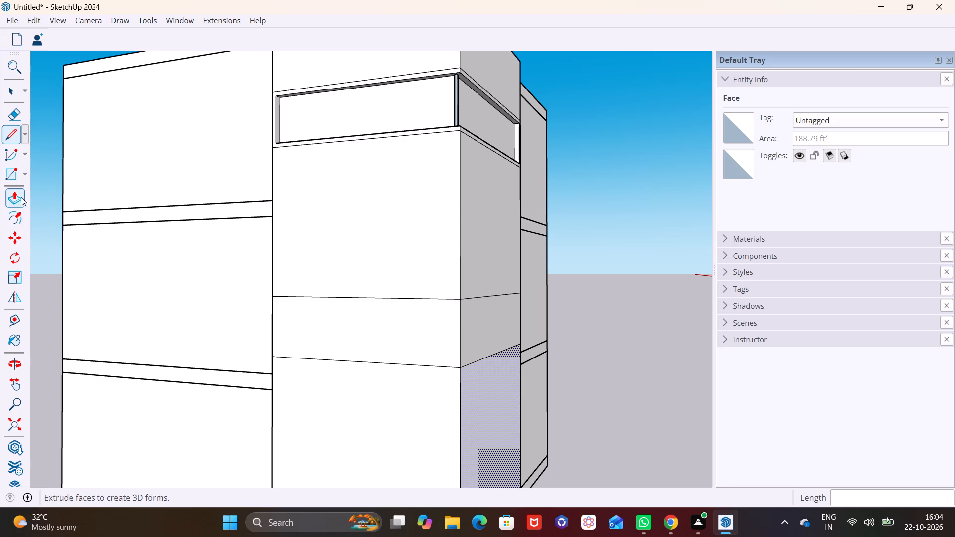
pyautogui.click(16, 222)
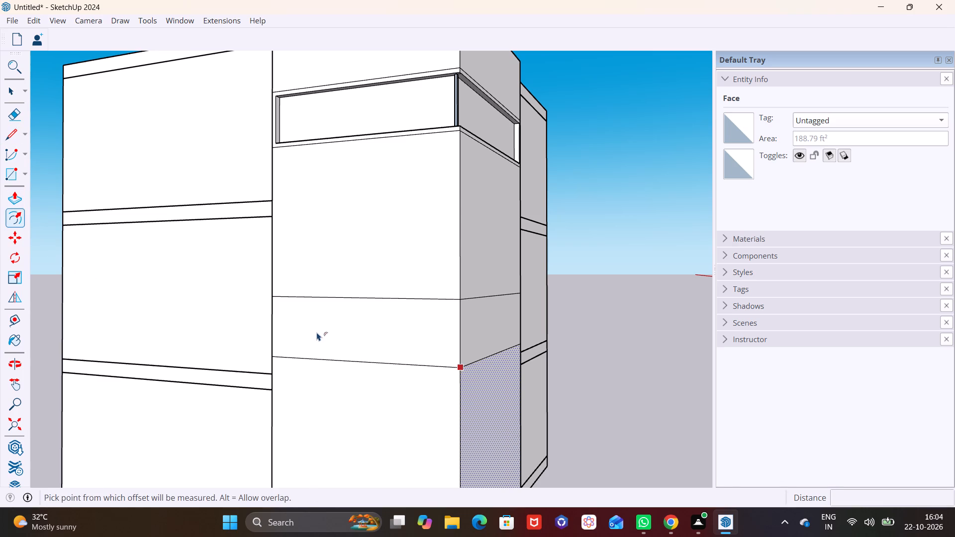
pyautogui.click(14, 90)
pyautogui.click(345, 340)
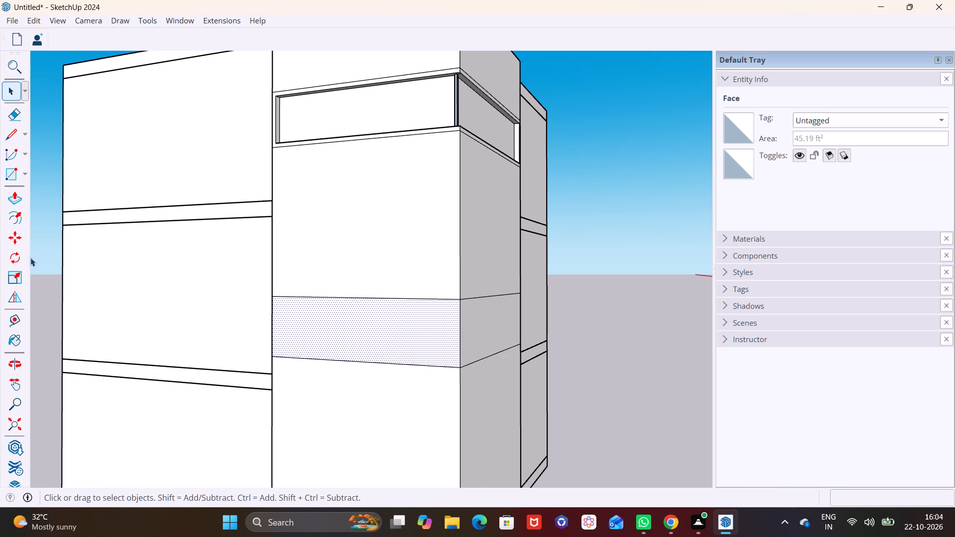
pyautogui.click(11, 220)
pyautogui.click(325, 325)
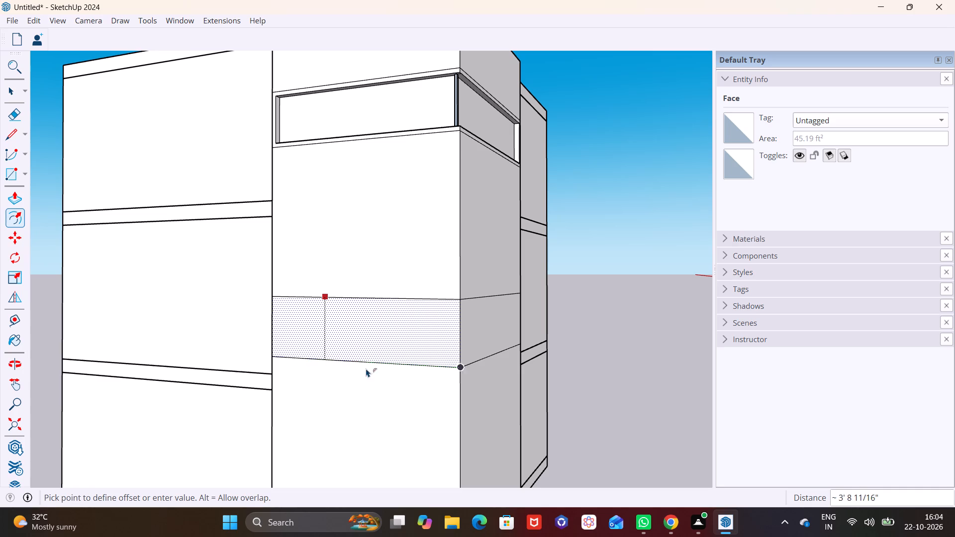
pyautogui.click(698, 518)
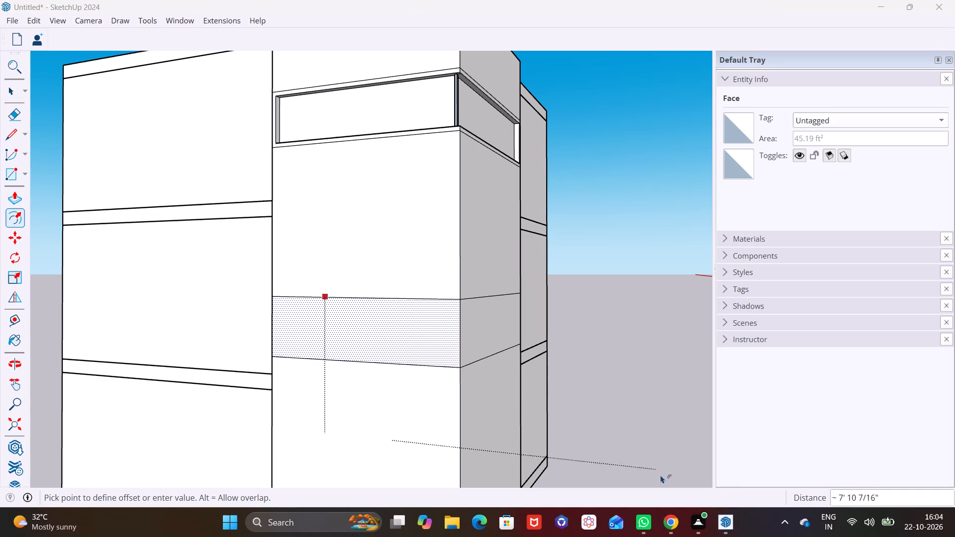
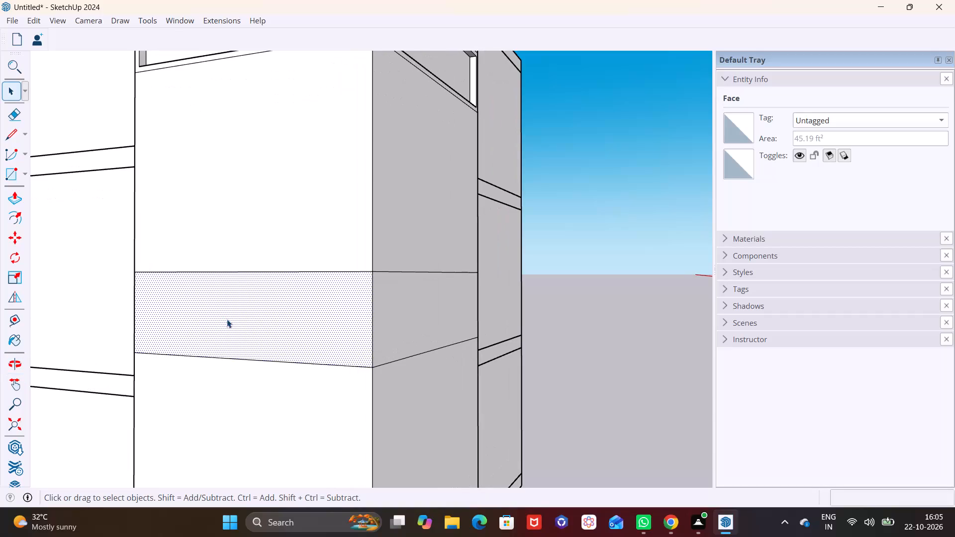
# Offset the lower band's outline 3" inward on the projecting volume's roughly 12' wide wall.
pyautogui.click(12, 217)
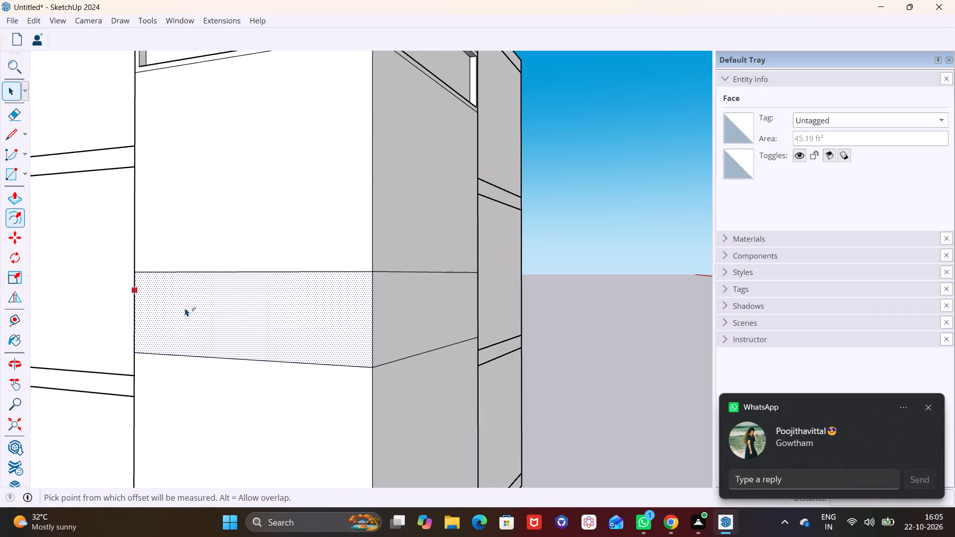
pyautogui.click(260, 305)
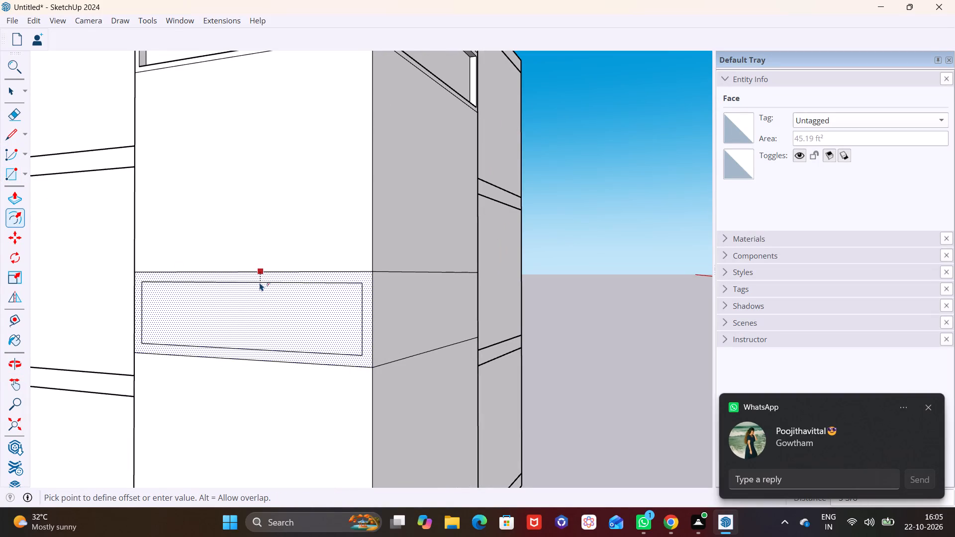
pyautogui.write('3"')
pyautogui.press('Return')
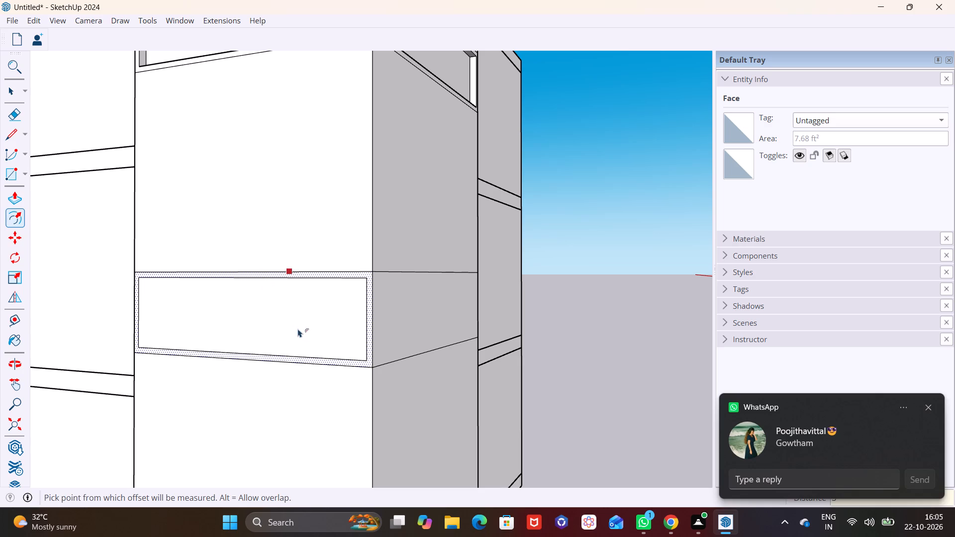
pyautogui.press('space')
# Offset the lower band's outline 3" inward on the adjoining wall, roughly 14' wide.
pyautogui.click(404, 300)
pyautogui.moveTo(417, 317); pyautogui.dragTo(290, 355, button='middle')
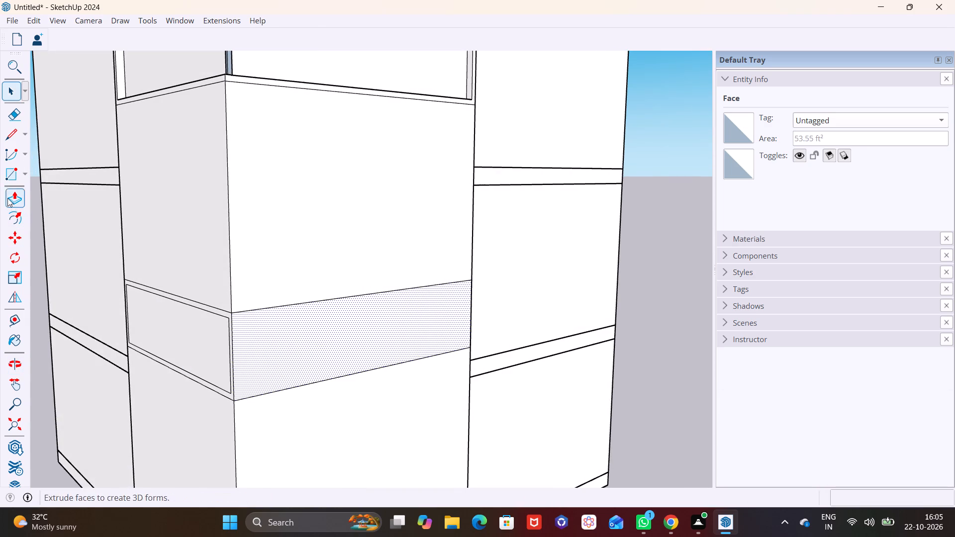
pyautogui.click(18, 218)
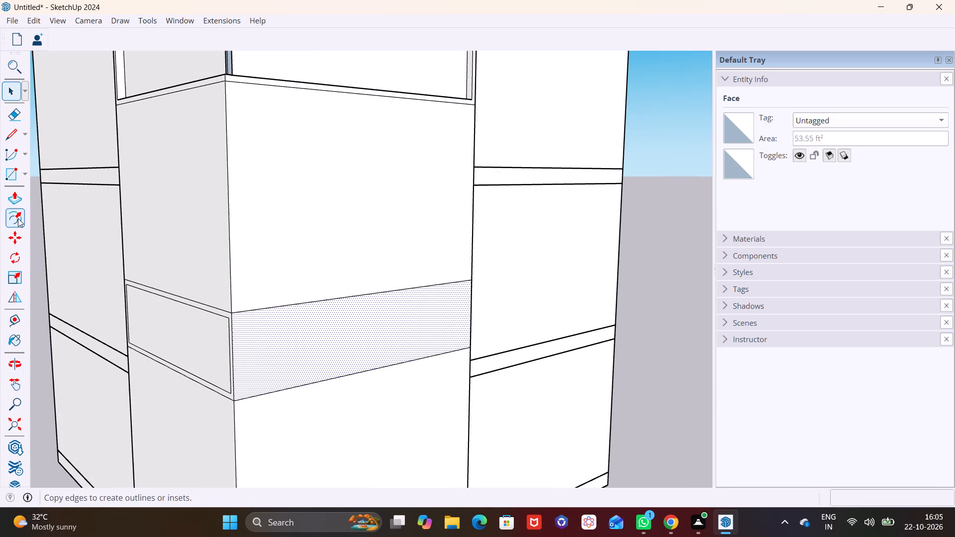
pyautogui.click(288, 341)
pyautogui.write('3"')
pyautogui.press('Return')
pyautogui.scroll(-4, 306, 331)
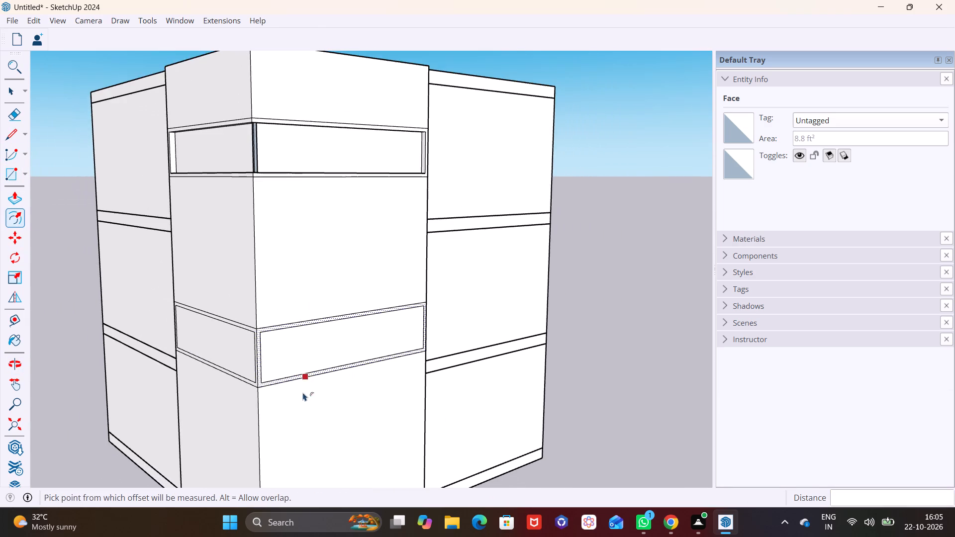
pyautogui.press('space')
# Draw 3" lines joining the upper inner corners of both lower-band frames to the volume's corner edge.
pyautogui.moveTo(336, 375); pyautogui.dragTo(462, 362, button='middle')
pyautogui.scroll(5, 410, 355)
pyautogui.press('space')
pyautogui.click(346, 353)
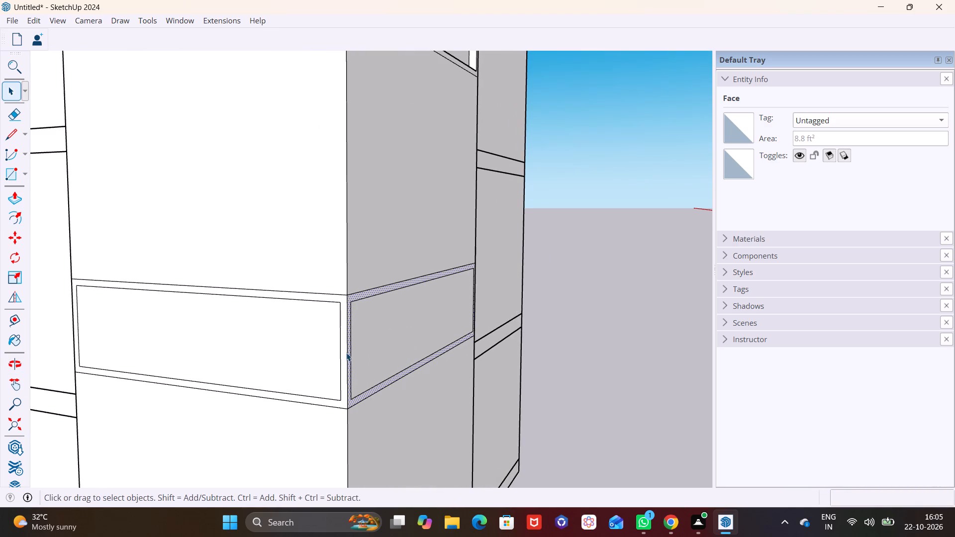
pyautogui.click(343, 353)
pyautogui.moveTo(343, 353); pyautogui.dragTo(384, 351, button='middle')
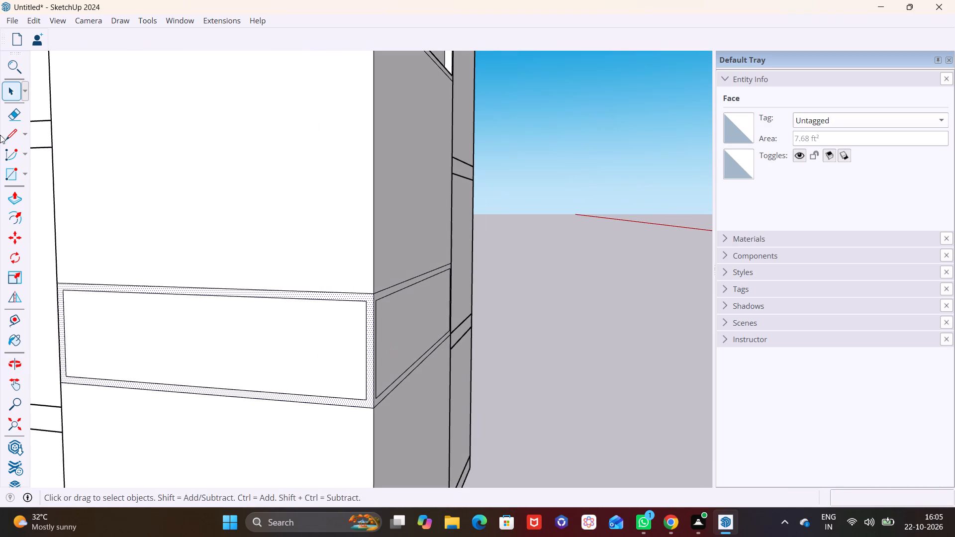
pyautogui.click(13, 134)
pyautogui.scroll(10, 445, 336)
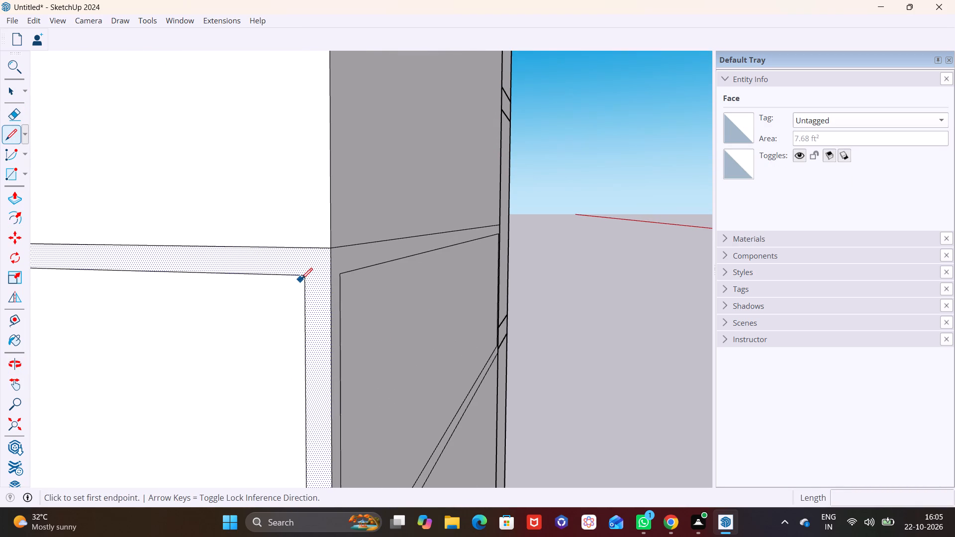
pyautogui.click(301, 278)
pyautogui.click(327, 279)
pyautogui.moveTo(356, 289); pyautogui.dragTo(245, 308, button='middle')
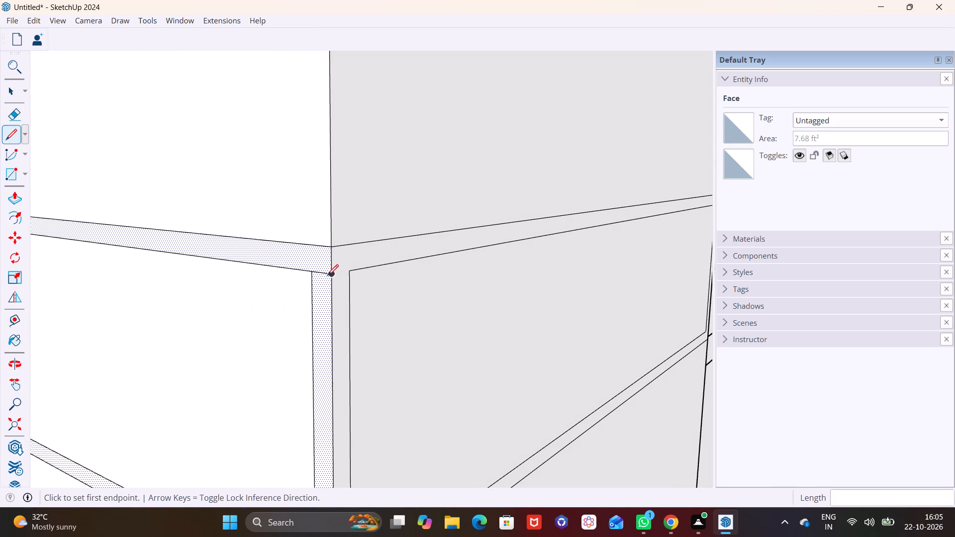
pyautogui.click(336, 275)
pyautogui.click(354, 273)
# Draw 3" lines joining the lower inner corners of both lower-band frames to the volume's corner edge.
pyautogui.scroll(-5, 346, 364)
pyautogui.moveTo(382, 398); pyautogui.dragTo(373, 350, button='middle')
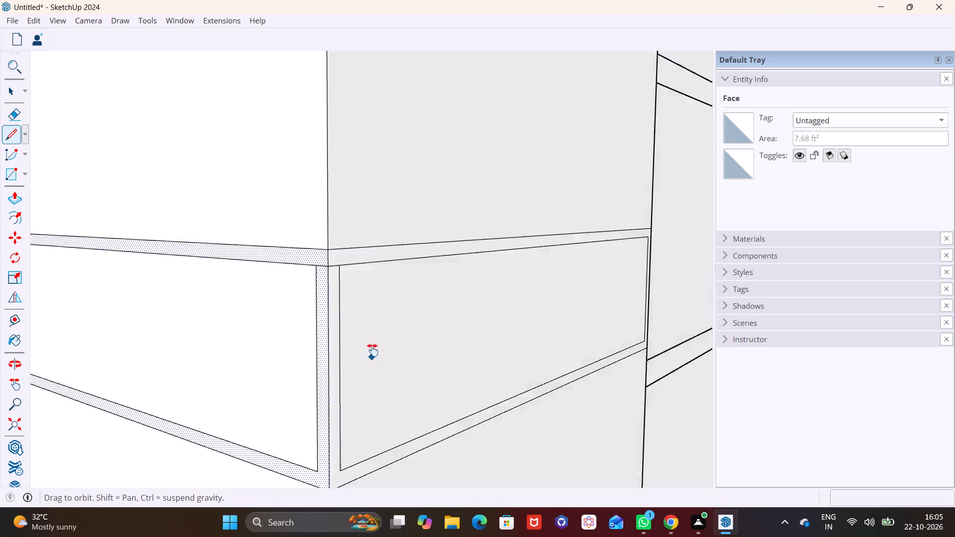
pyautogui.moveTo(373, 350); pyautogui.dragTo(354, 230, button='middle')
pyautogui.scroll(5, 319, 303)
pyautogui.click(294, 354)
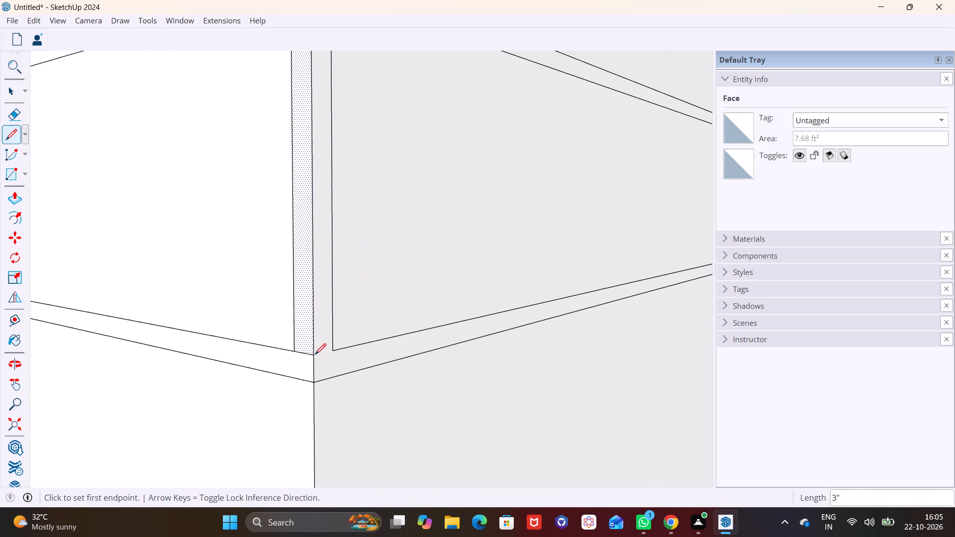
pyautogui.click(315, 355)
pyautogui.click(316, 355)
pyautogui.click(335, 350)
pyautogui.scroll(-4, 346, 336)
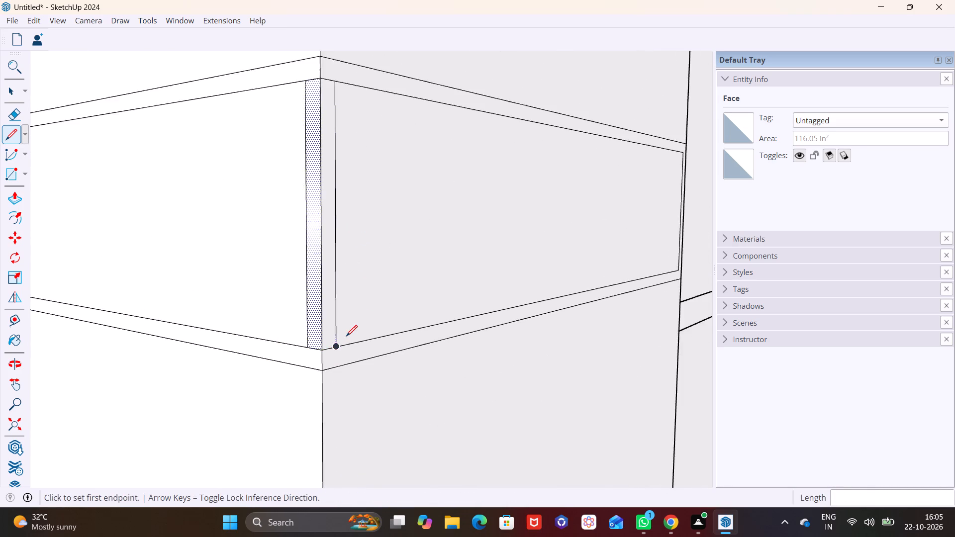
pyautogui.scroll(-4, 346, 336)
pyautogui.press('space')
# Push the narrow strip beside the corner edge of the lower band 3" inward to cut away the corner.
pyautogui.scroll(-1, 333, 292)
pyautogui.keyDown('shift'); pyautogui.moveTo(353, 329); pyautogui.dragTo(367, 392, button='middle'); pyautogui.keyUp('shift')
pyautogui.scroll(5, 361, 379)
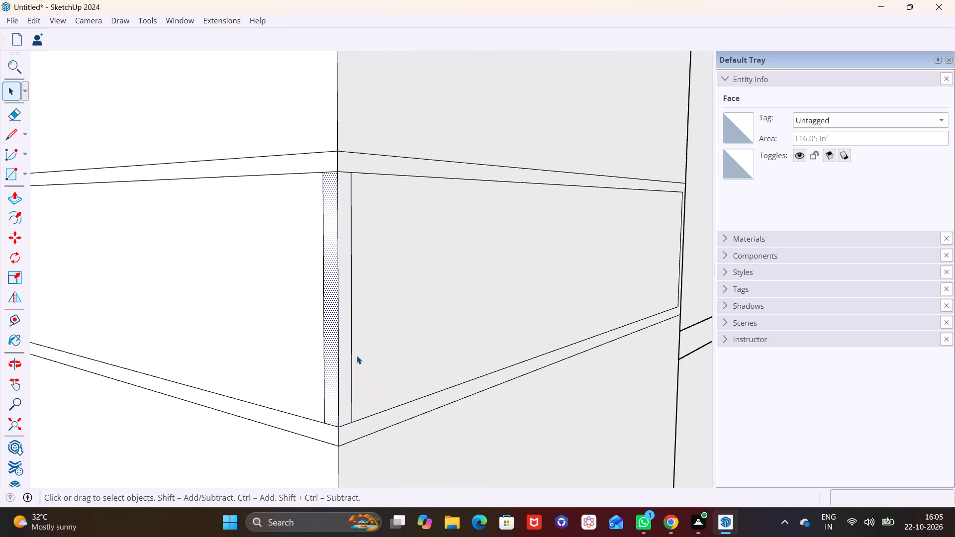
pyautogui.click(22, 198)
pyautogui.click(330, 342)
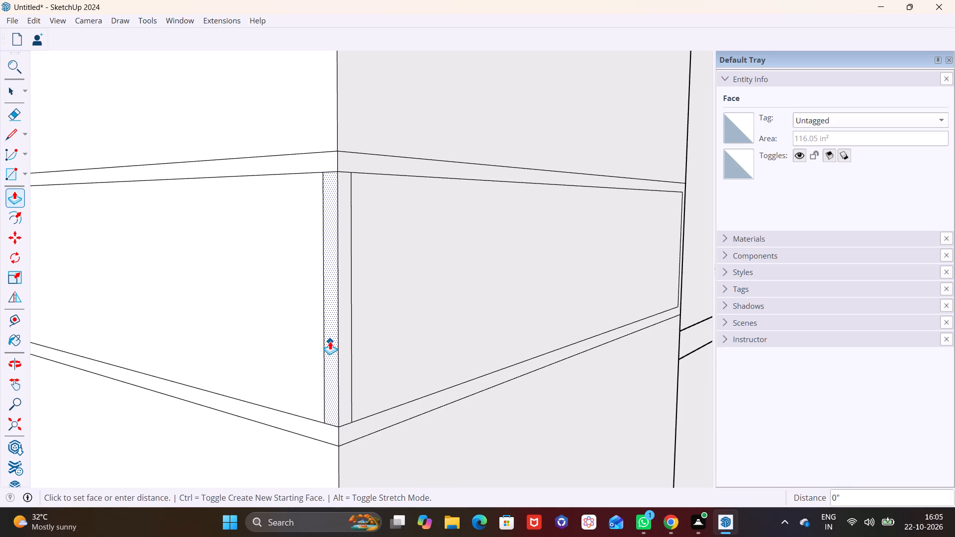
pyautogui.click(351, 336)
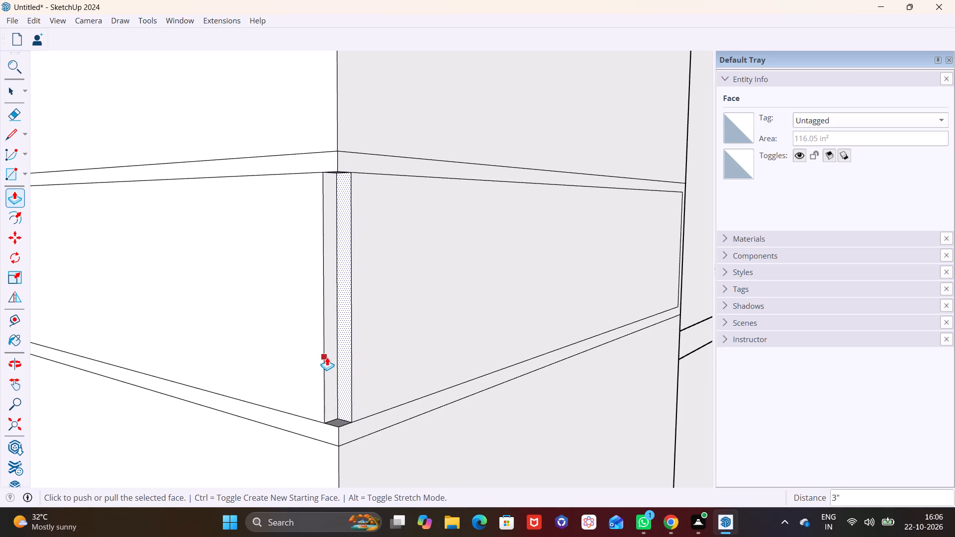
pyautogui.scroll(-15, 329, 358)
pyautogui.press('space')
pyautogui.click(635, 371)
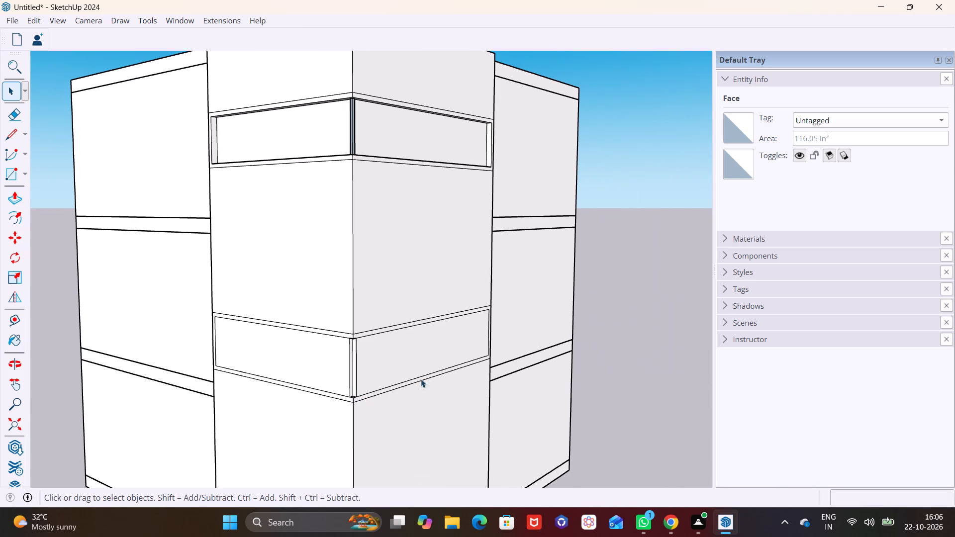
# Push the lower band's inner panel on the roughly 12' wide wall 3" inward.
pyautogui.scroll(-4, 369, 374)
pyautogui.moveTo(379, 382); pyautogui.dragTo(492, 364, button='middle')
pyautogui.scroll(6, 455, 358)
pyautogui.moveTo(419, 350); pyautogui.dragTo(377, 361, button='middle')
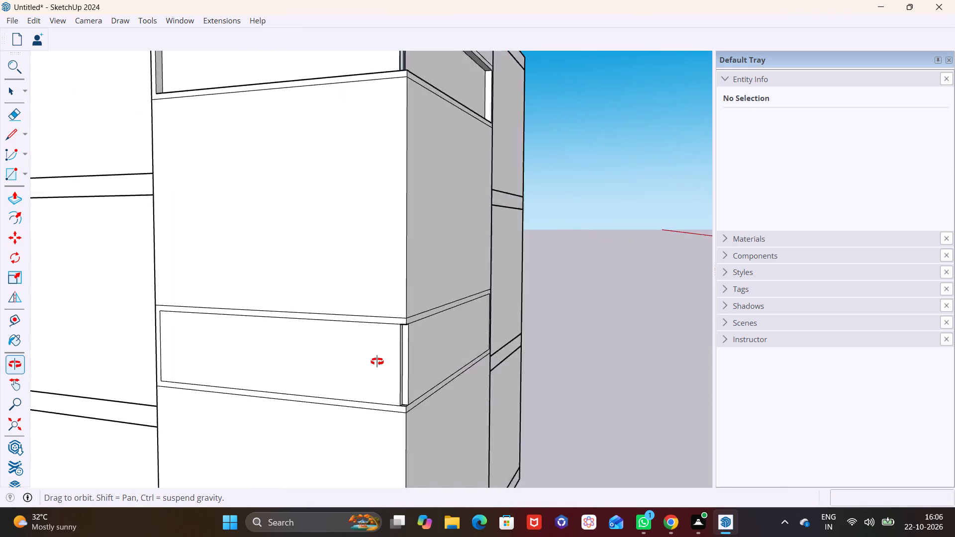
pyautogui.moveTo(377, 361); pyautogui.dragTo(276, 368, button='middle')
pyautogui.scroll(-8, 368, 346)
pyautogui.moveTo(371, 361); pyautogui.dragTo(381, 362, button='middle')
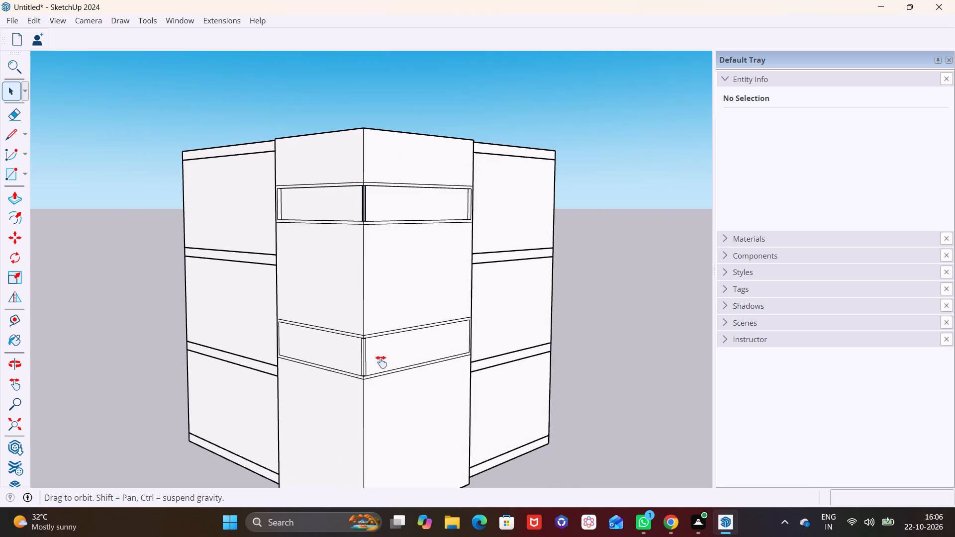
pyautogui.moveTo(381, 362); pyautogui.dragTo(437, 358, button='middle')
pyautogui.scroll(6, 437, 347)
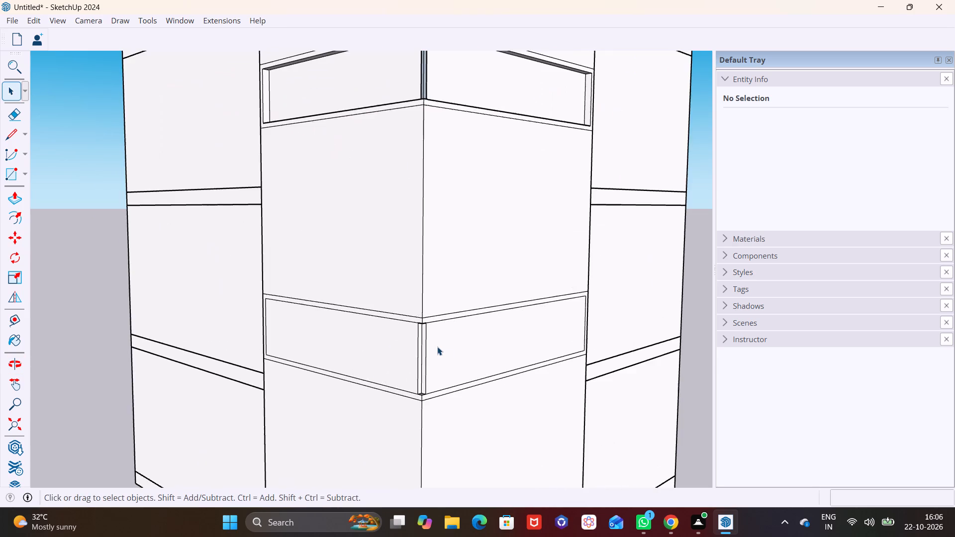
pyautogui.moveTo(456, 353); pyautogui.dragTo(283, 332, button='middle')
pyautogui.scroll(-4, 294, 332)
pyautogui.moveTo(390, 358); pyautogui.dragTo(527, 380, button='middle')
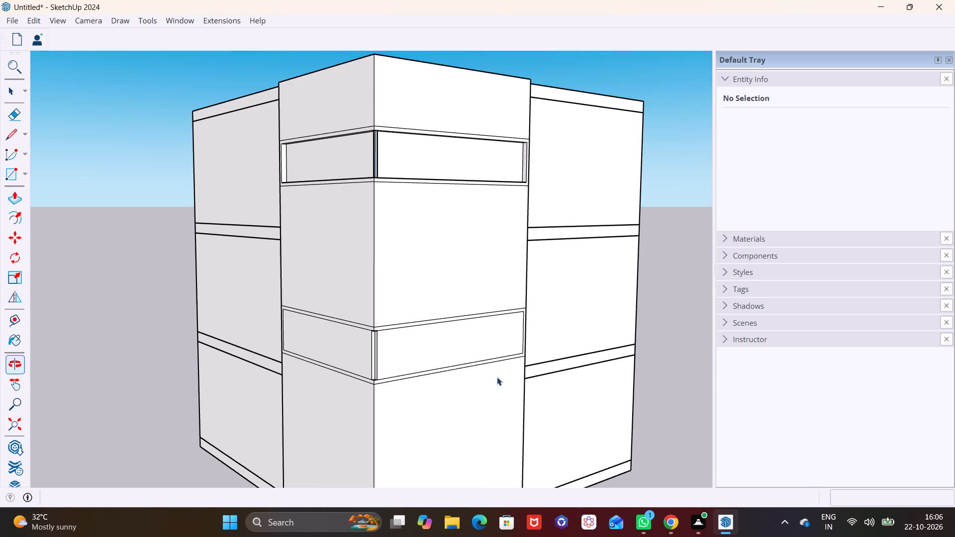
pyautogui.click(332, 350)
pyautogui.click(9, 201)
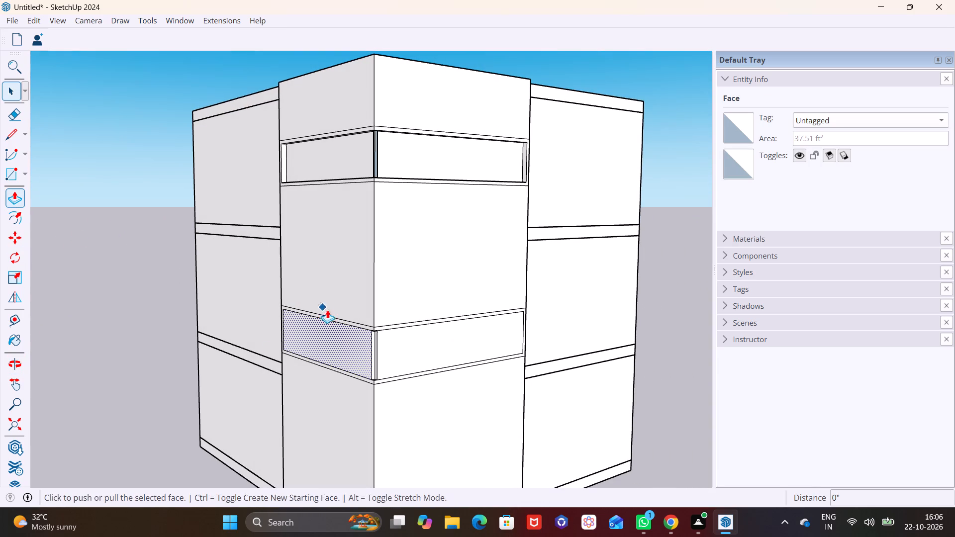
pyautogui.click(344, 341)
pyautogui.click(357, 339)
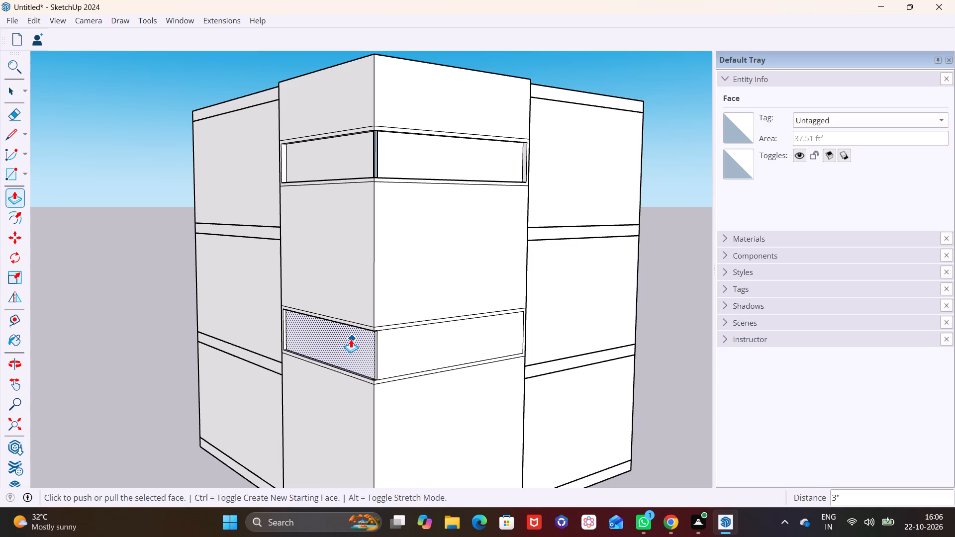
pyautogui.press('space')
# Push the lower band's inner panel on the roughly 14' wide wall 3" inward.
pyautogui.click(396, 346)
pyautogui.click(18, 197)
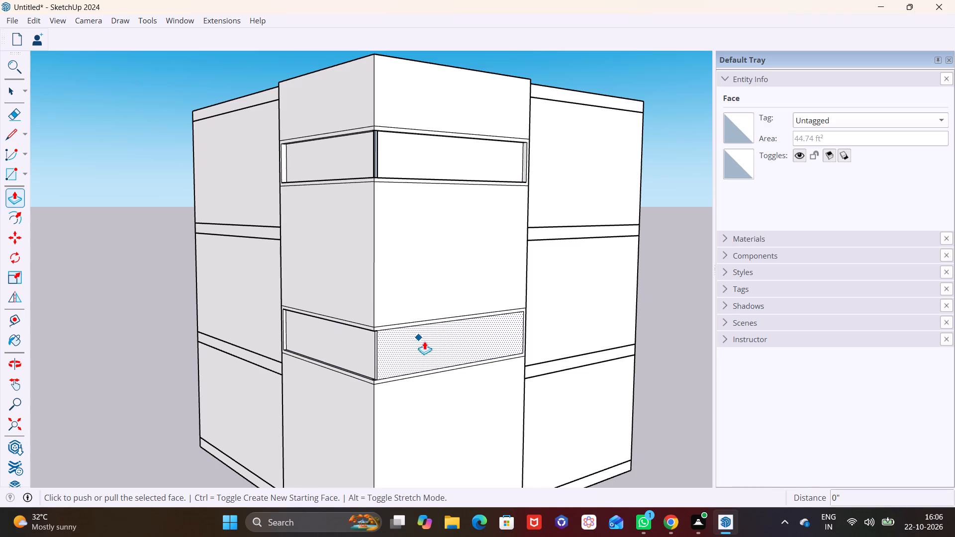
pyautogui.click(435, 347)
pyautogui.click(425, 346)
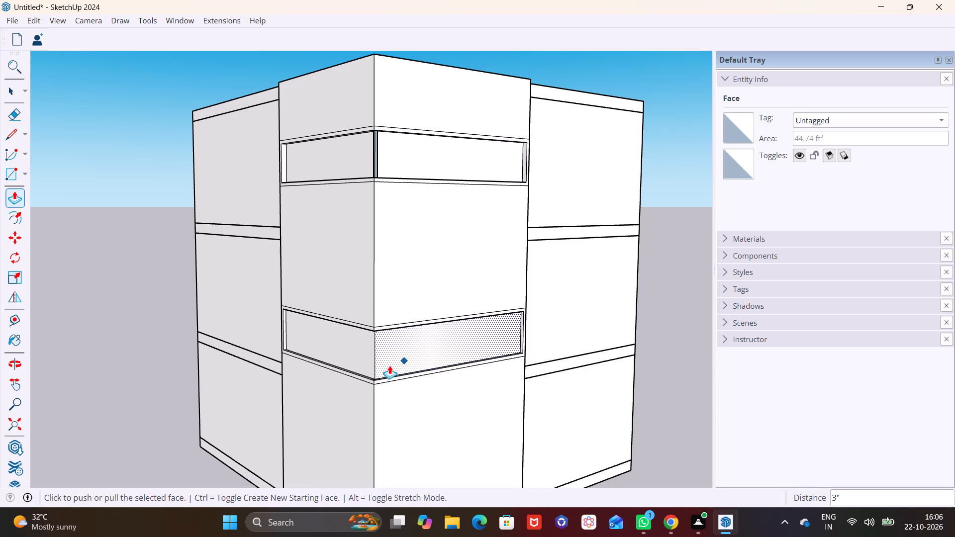
# Undo the whole lower band and the upper band's recesses, corner cut and connecting lines, keeping only the upper band's offset frames.
pyautogui.scroll(-3, 389, 365)
pyautogui.moveTo(402, 370); pyautogui.dragTo(451, 356, button='middle')
pyautogui.scroll(14, 407, 345)
pyautogui.moveTo(413, 369); pyautogui.dragTo(299, 401, button='middle')
pyautogui.scroll(-18, 293, 385)
pyautogui.moveTo(331, 364); pyautogui.dragTo(463, 396, button='middle')
pyautogui.hotkey('ctrl', 'z')
pyautogui.hotkey('ctrl', 'z')
pyautogui.hotkey('ctrl', 'z')
pyautogui.hotkey('ctrl', 'z')
pyautogui.hotkey('ctrl', 'z')
pyautogui.hotkey('ctrl', 'z')
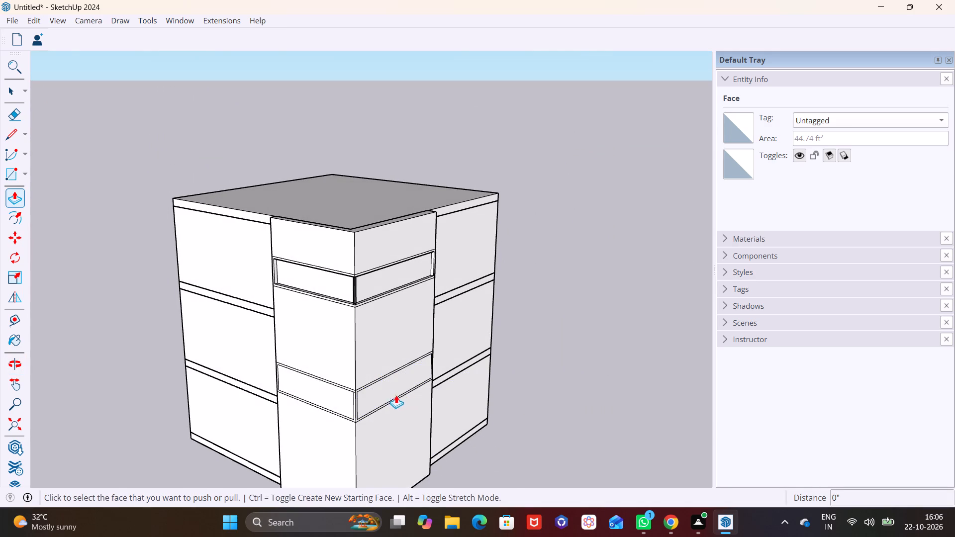
pyautogui.hotkey('ctrl', 'z')
pyautogui.hotkey('ctrl', 'z')
pyautogui.hotkey('ctrl', 'z')
pyautogui.hotkey('ctrl', 'z')
pyautogui.hotkey('ctrl', 'z')
pyautogui.hotkey('ctrl', 'z')
pyautogui.hotkey('ctrl', 'z')
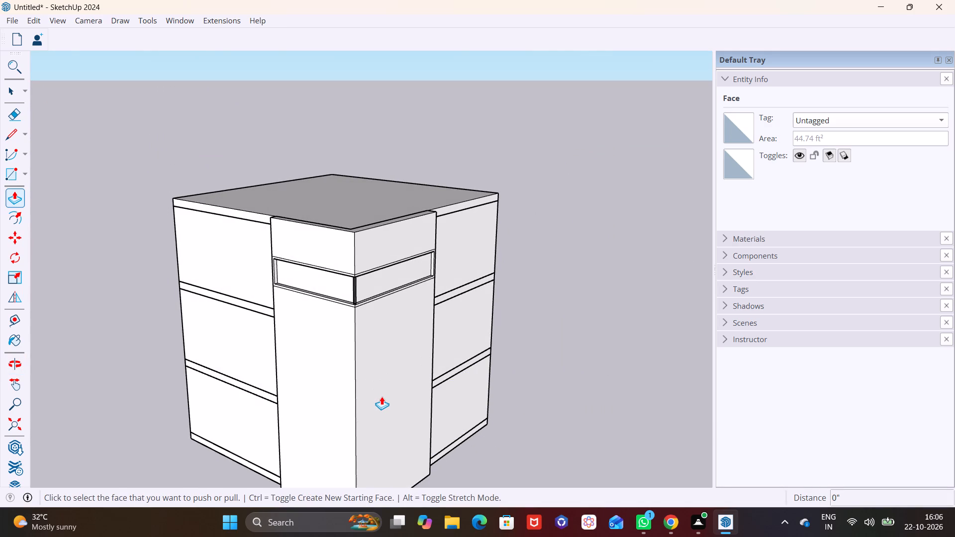
pyautogui.hotkey('ctrl', 'z')
pyautogui.hotkey('ctrl', 'z')
pyautogui.hotkey('ctrl', 'z')
pyautogui.hotkey('ctrl', 'z')
pyautogui.hotkey('ctrl', 'z')
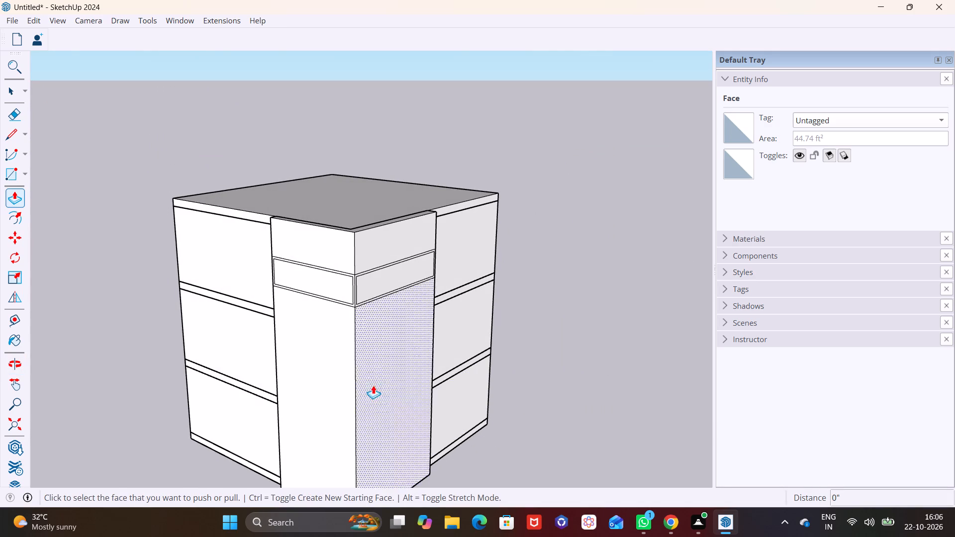
# Draw 3" lines joining the upper inner corners of both upper-band frames to the volume's corner edge.
pyautogui.scroll(11, 371, 313)
pyautogui.moveTo(366, 318); pyautogui.dragTo(375, 271, button='middle')
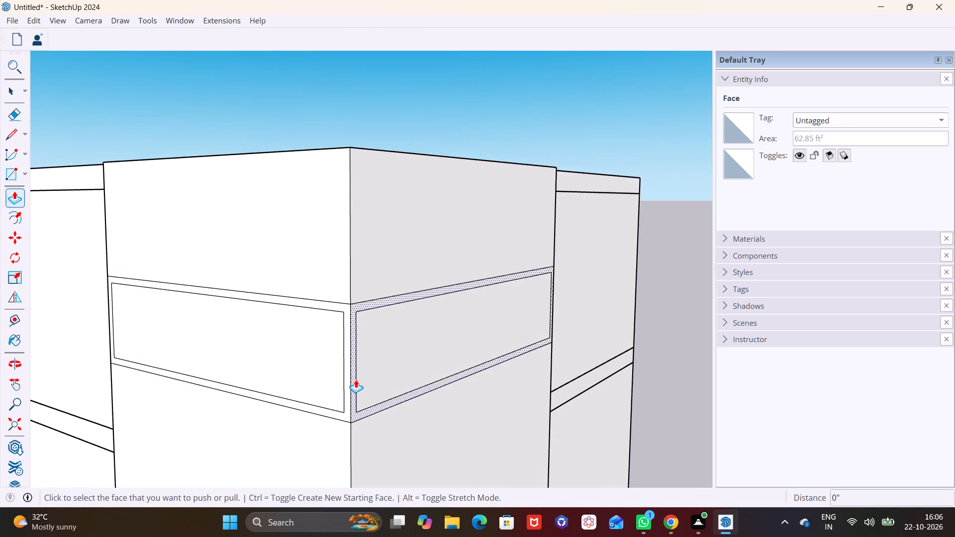
pyautogui.moveTo(356, 379); pyautogui.dragTo(355, 302, button='middle')
pyautogui.keyDown('shift'); pyautogui.scroll(4, 354, 321); pyautogui.keyUp('shift')
pyautogui.click(8, 130)
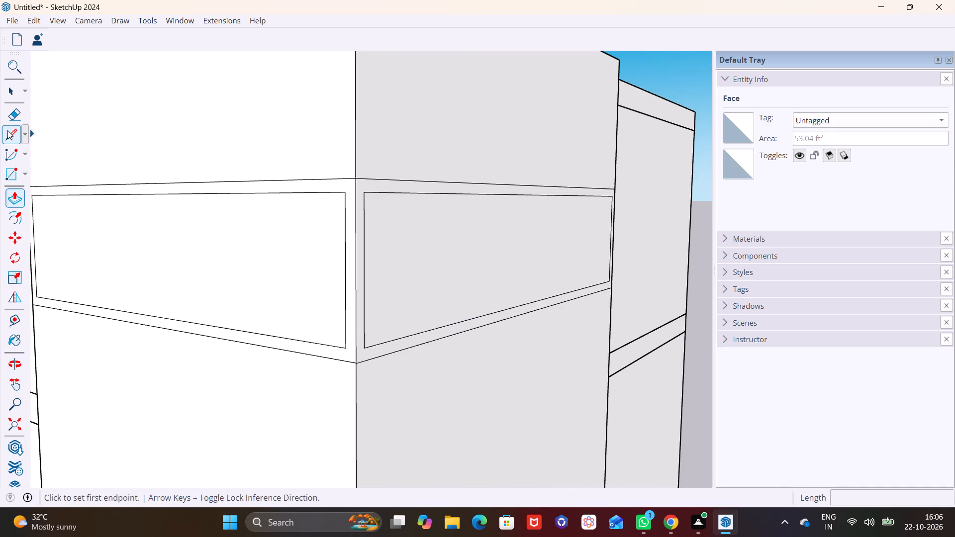
pyautogui.click(340, 193)
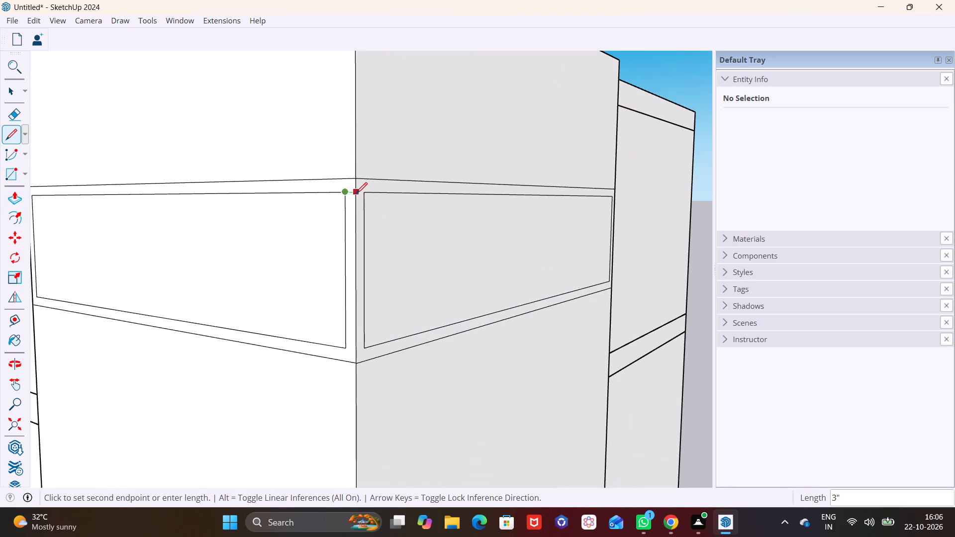
pyautogui.click(356, 193)
pyautogui.click(366, 193)
pyautogui.click(353, 193)
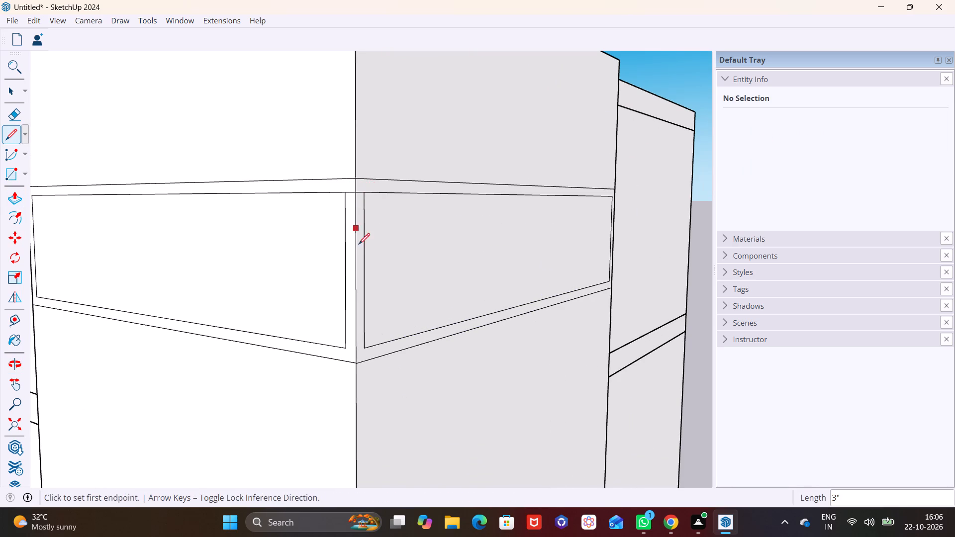
# Draw 3" lines joining the lower inner corners of both upper-band frames to the volume's corner edge.
pyautogui.click(345, 348)
pyautogui.click(360, 348)
pyautogui.click(365, 347)
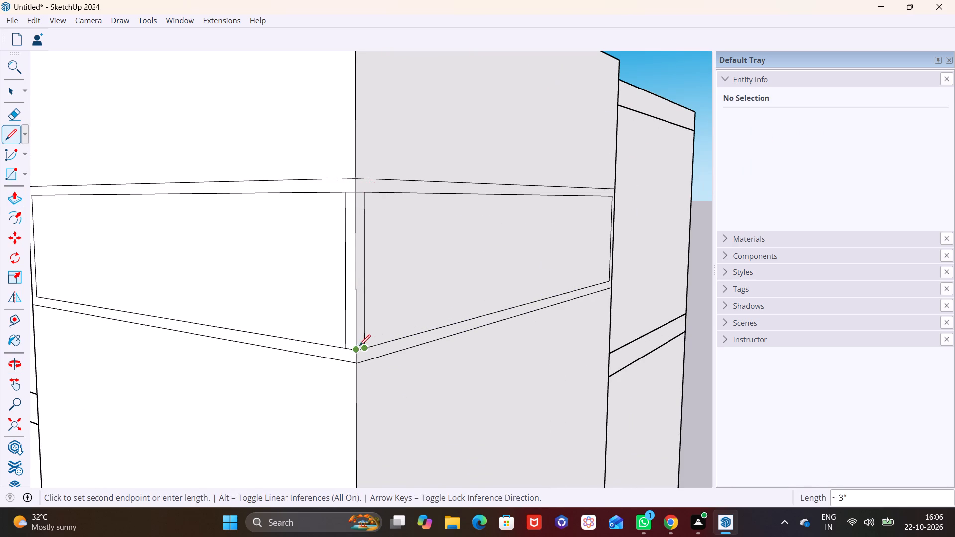
pyautogui.click(350, 347)
pyautogui.click(365, 350)
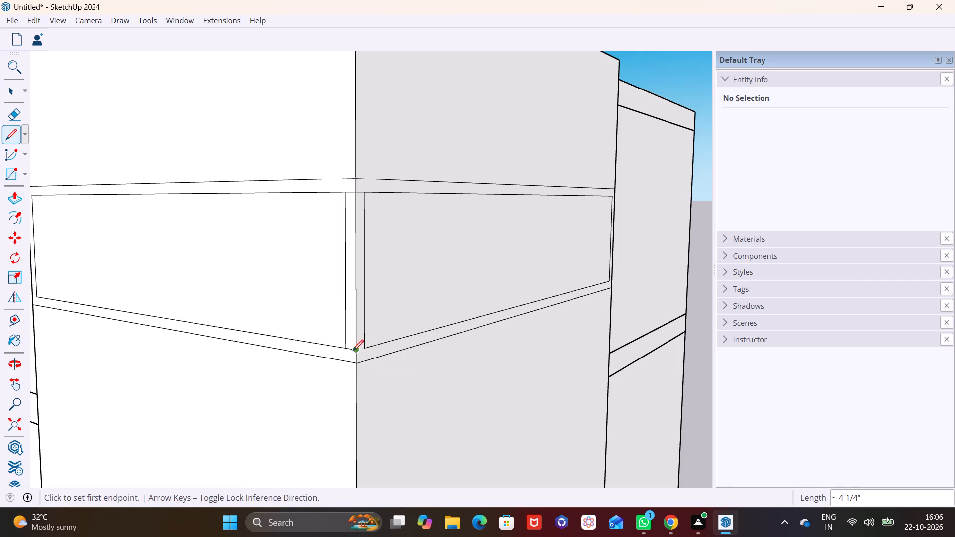
pyautogui.click(353, 351)
pyautogui.click(362, 350)
pyautogui.scroll(-3, 305, 309)
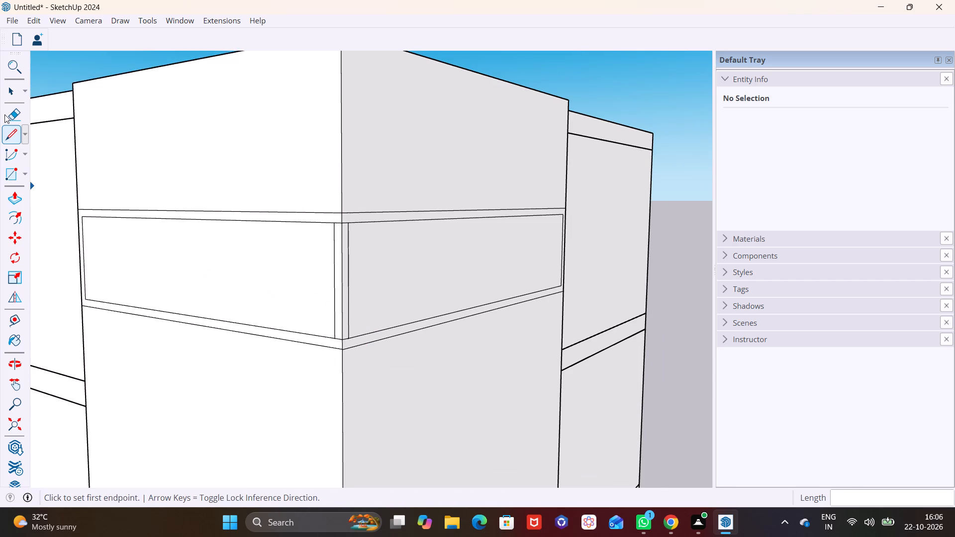
# Push the upper band's narrow corner strip on the roughly 12' wide wall 3" inward to cut away the corner.
pyautogui.click(12, 96)
pyautogui.scroll(3, 357, 281)
pyautogui.click(330, 285)
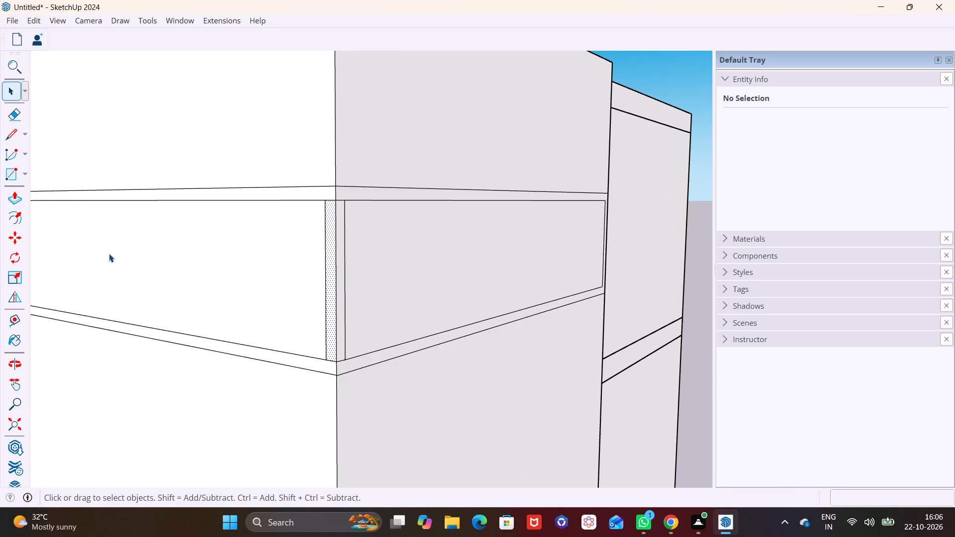
pyautogui.click(14, 202)
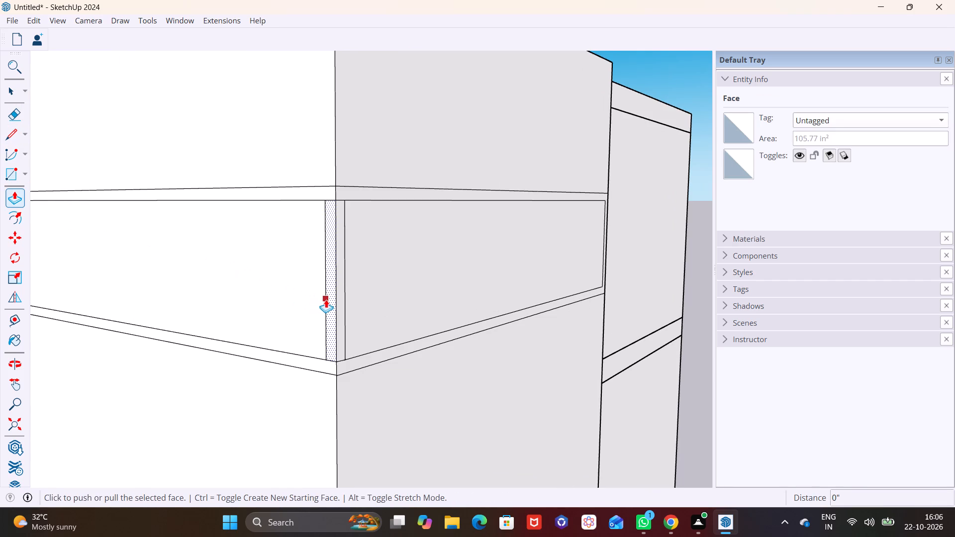
pyautogui.click(329, 298)
pyautogui.click(341, 288)
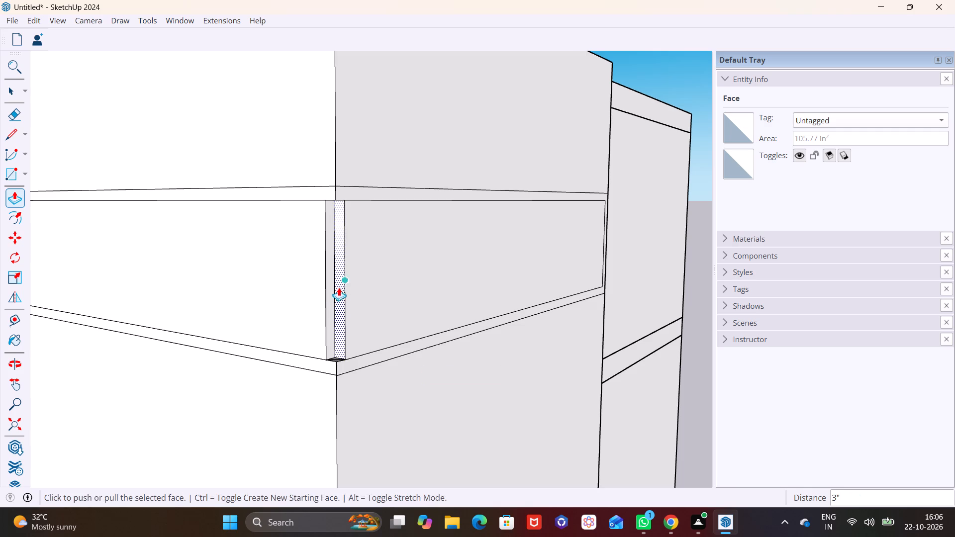
# Push the upper band's inner panel on the roughly 12' wide wall 3" inward.
pyautogui.scroll(-6, 300, 264)
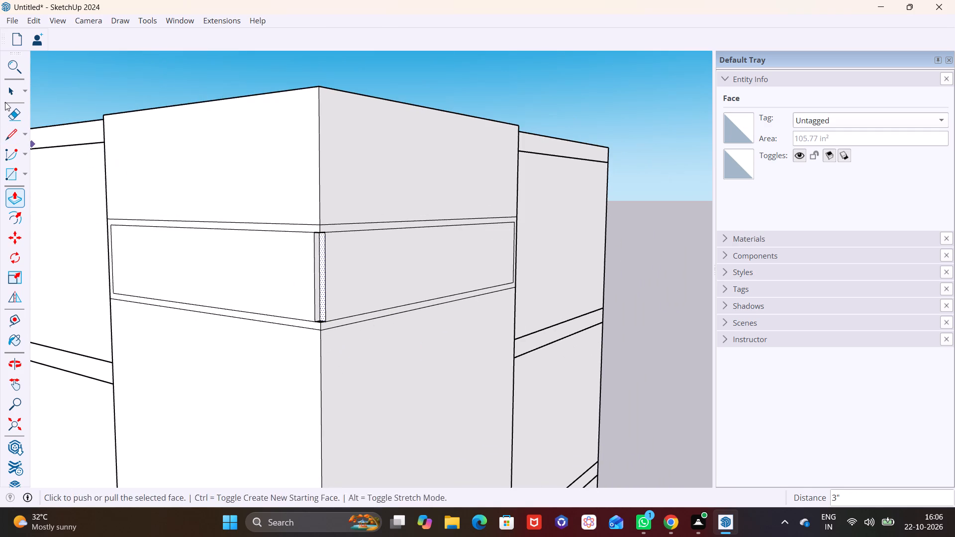
pyautogui.click(5, 94)
pyautogui.click(173, 264)
pyautogui.click(10, 192)
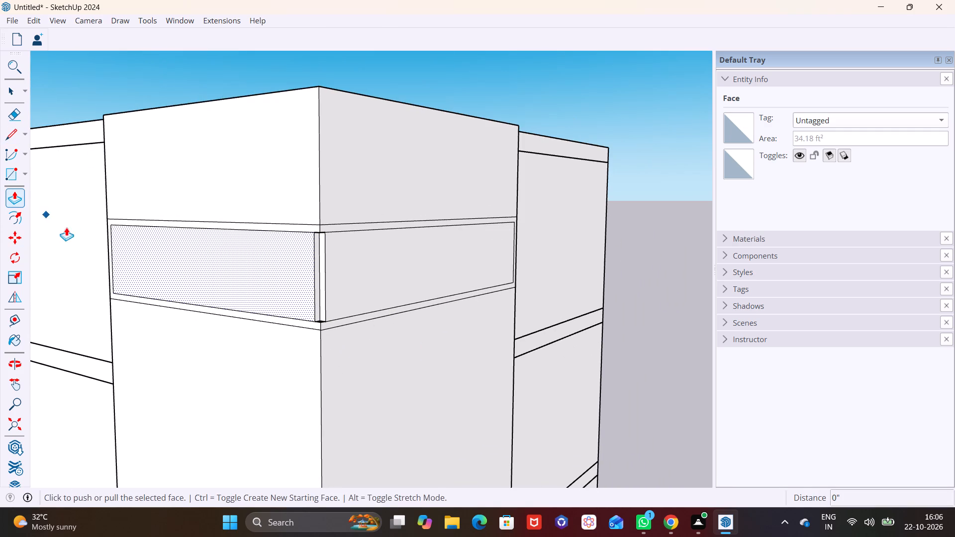
pyautogui.click(197, 274)
pyautogui.click(207, 274)
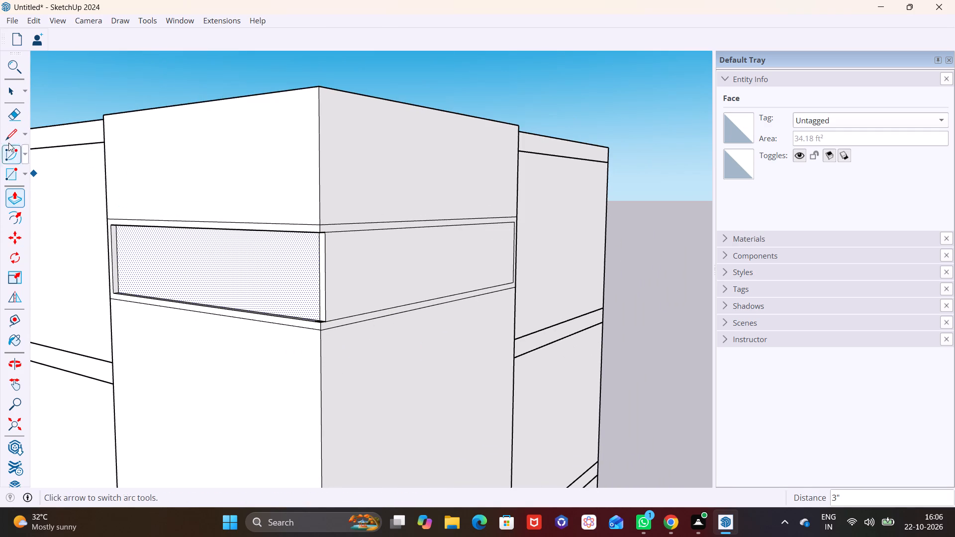
# Push the upper band's inner panel on the roughly 14' wide wall 3" inward.
pyautogui.click(7, 97)
pyautogui.click(342, 250)
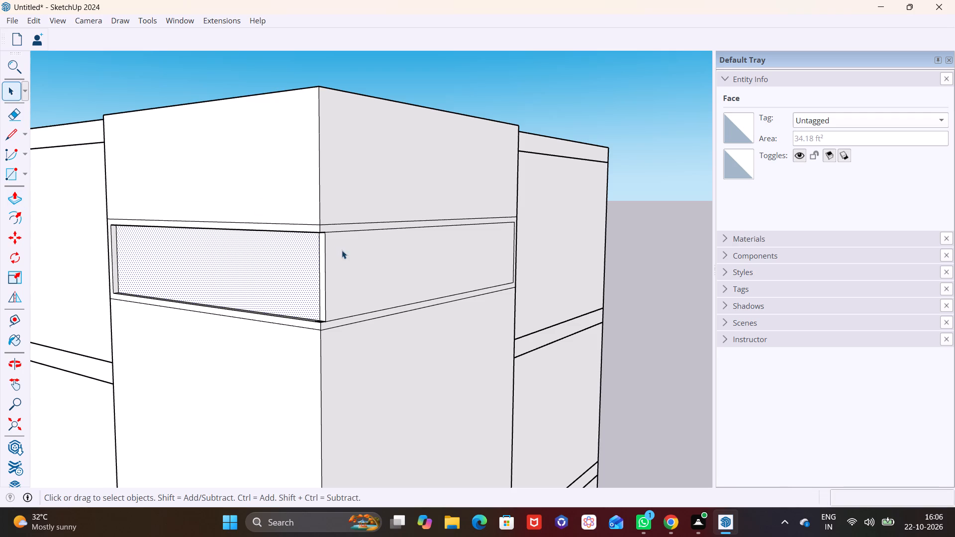
pyautogui.click(10, 196)
pyautogui.click(370, 259)
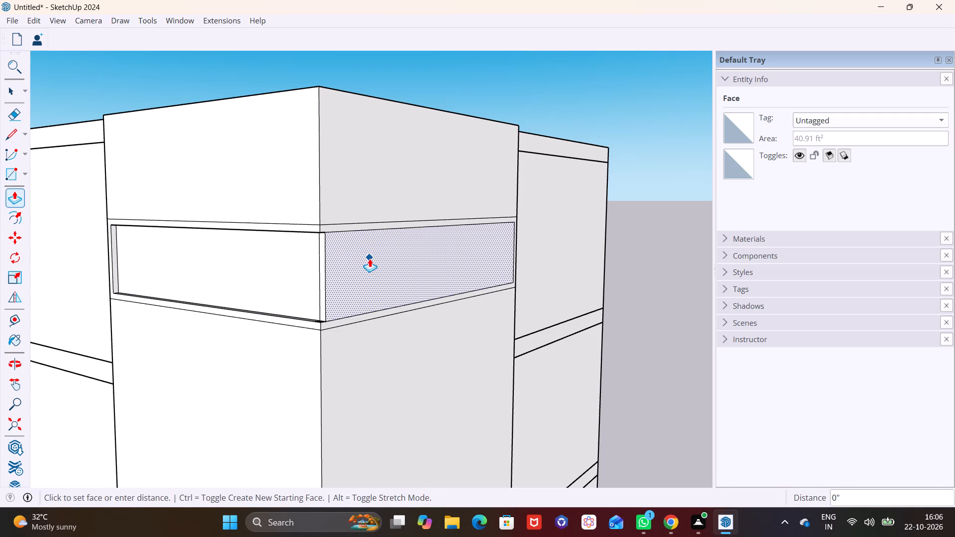
pyautogui.click(360, 257)
# Draw the top line of a lower band around both corner-volume walls in the middle storey, about 12' 2" and 14' 5" long.
pyautogui.scroll(-5, 300, 332)
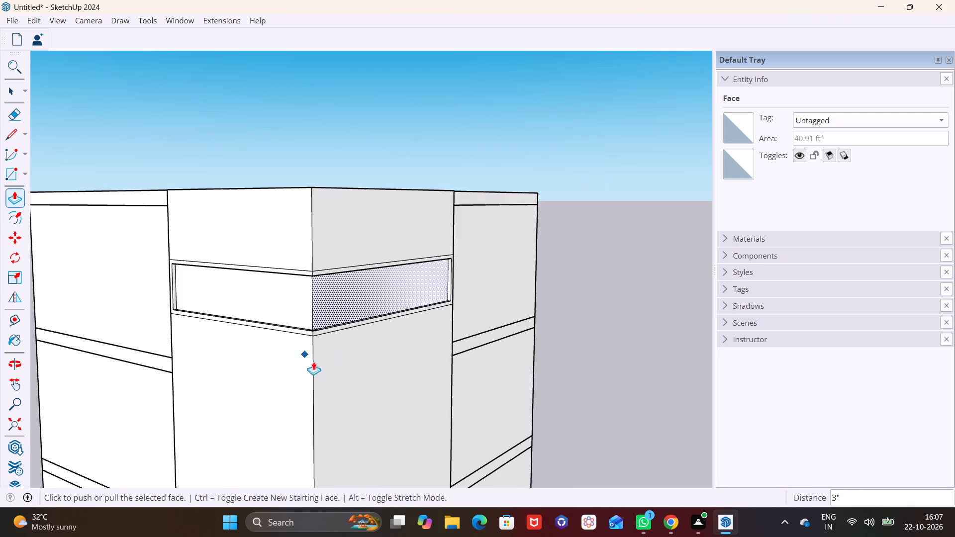
pyautogui.moveTo(348, 370); pyautogui.dragTo(339, 203, button='middle')
pyautogui.scroll(1, 297, 258)
pyautogui.keyDown('shift'); pyautogui.moveTo(336, 266); pyautogui.dragTo(377, 247, button='middle'); pyautogui.keyUp('shift')
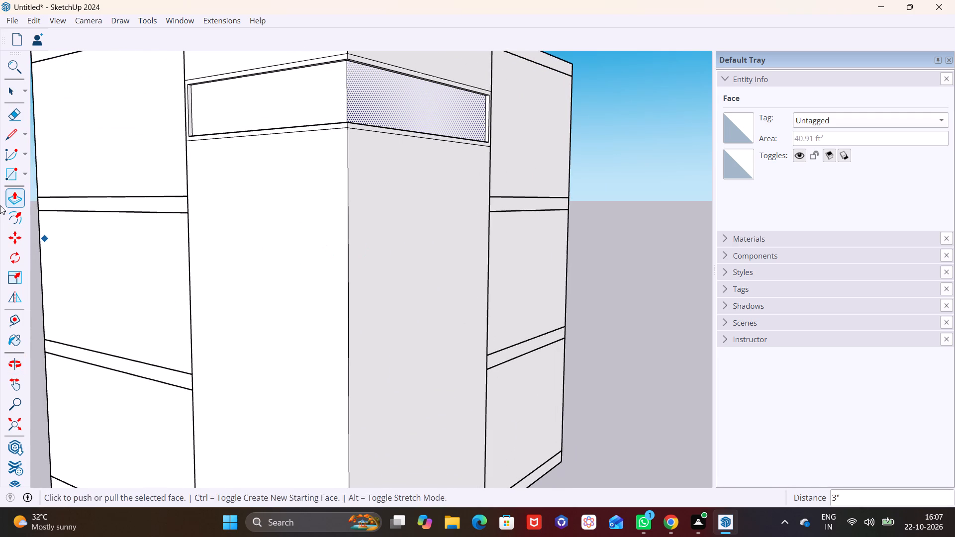
pyautogui.click(11, 135)
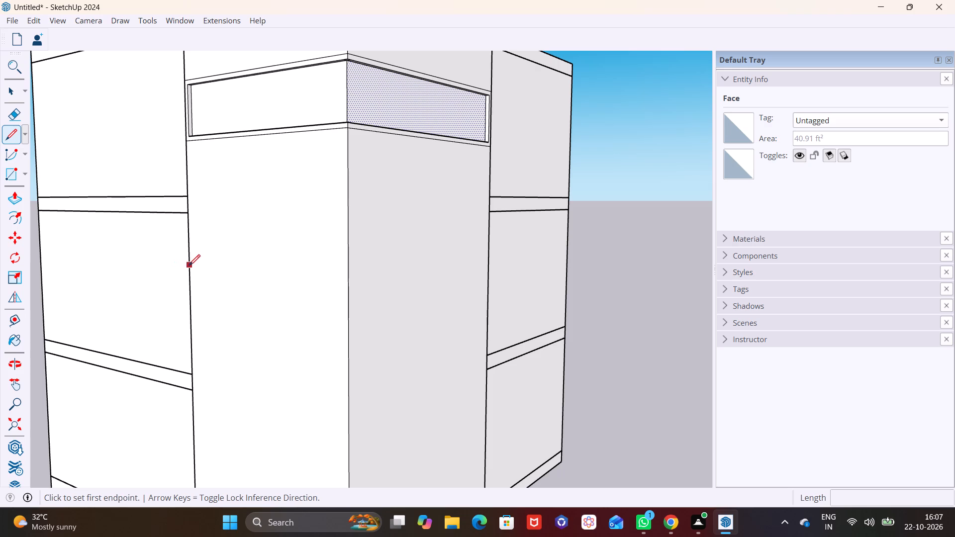
pyautogui.click(191, 278)
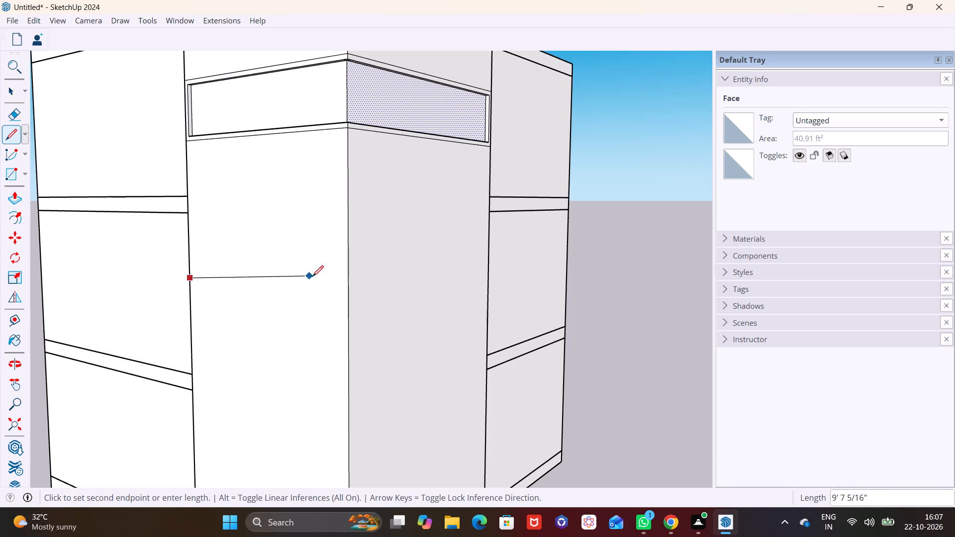
pyautogui.click(348, 288)
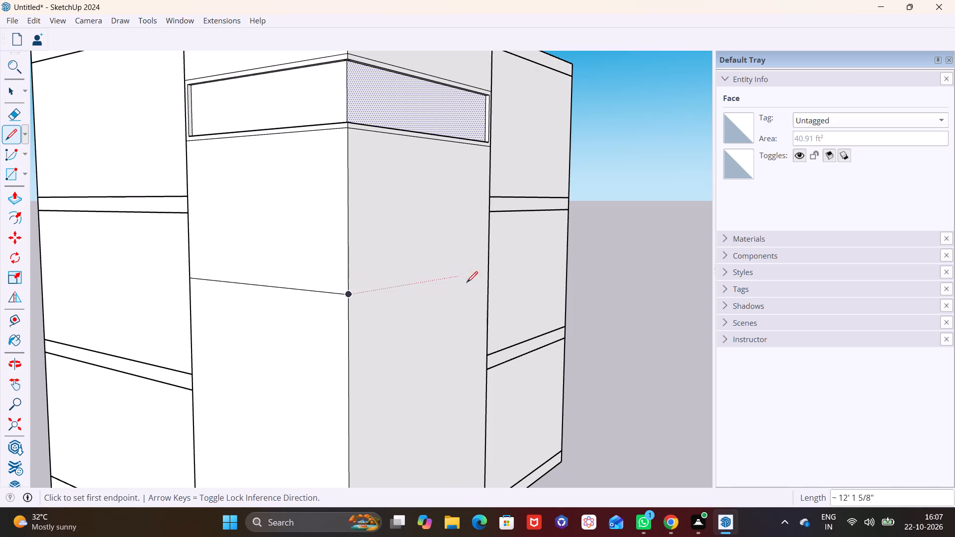
pyautogui.doubleClick(490, 272)
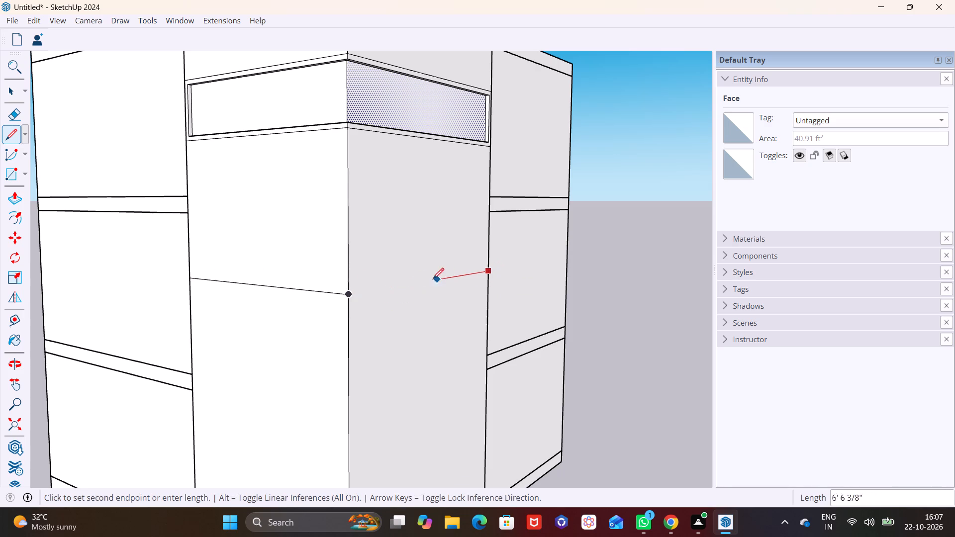
pyautogui.click(351, 292)
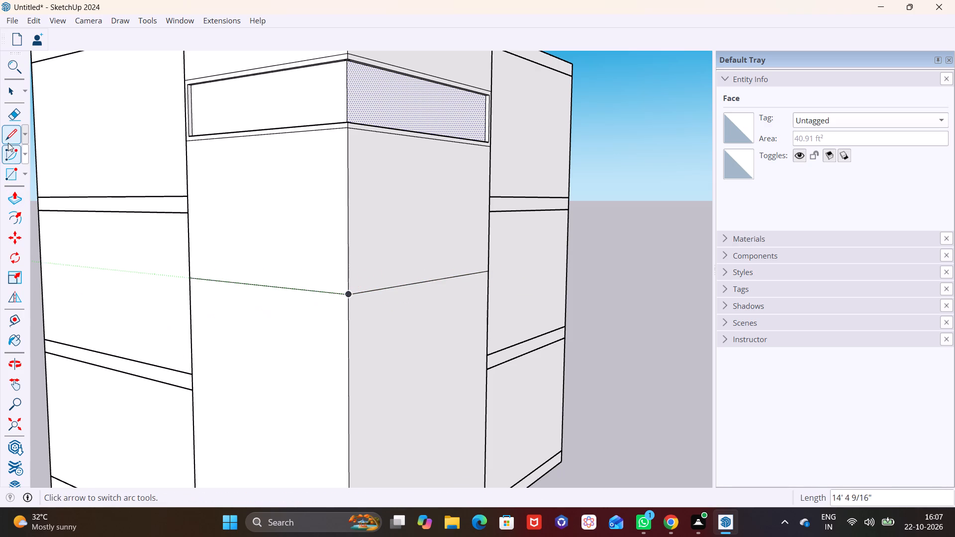
# Draw the lower band's bottom line around both corner-volume walls, just above the slab level, about 12' 2" and 14' 5" long.
pyautogui.click(9, 141)
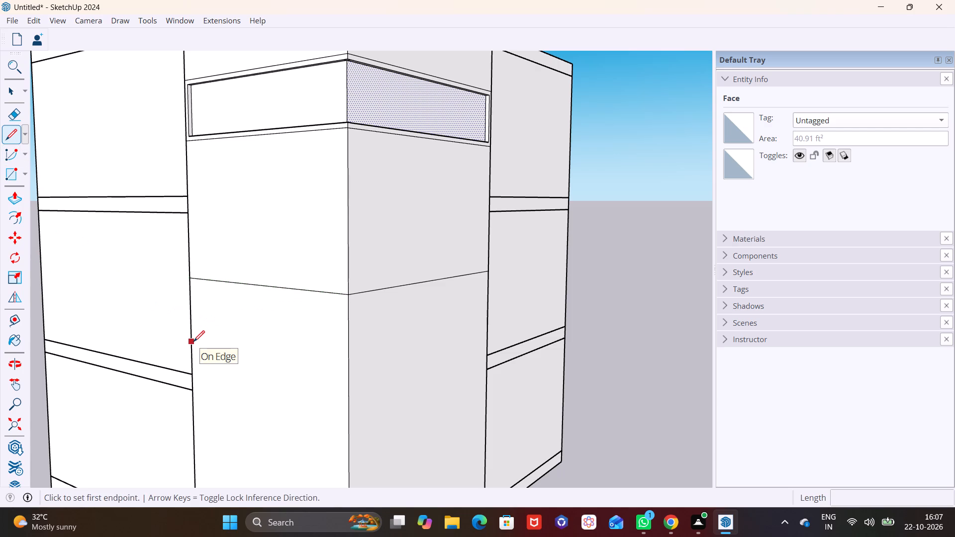
pyautogui.click(193, 342)
pyautogui.click(347, 370)
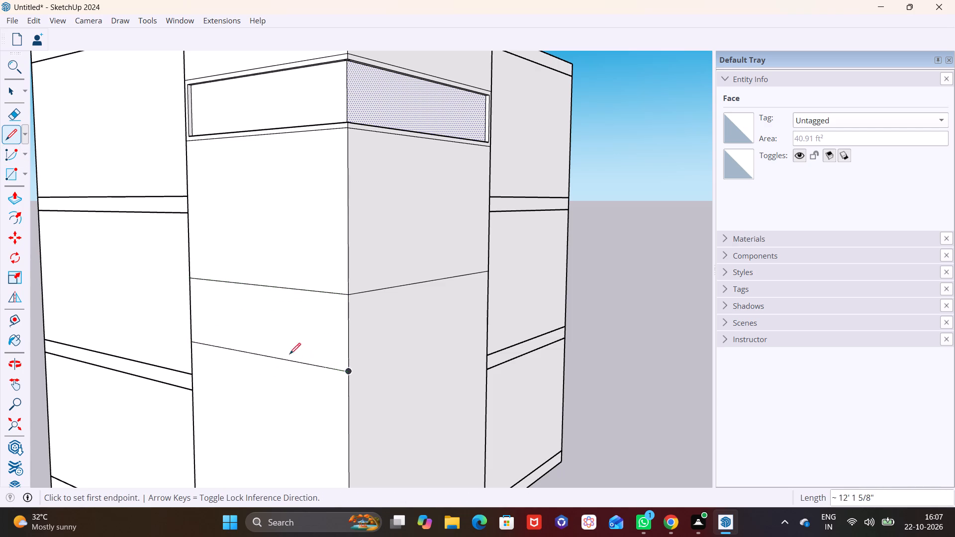
pyautogui.click(485, 335)
pyautogui.click(485, 331)
pyautogui.click(346, 368)
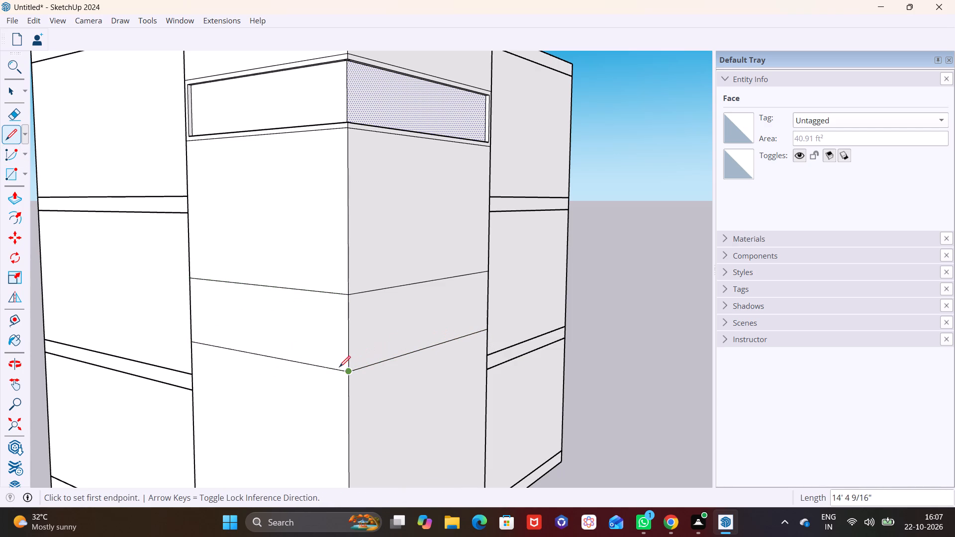
# Offset the lower band's face on the roughly 12' wide wall 3" inward to form a frame.
pyautogui.click(11, 89)
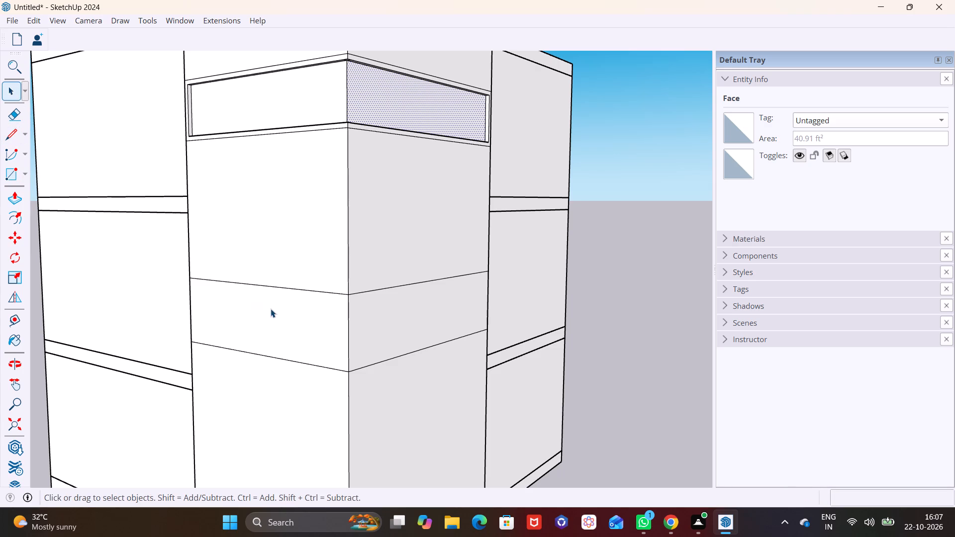
pyautogui.click(271, 309)
pyautogui.click(15, 214)
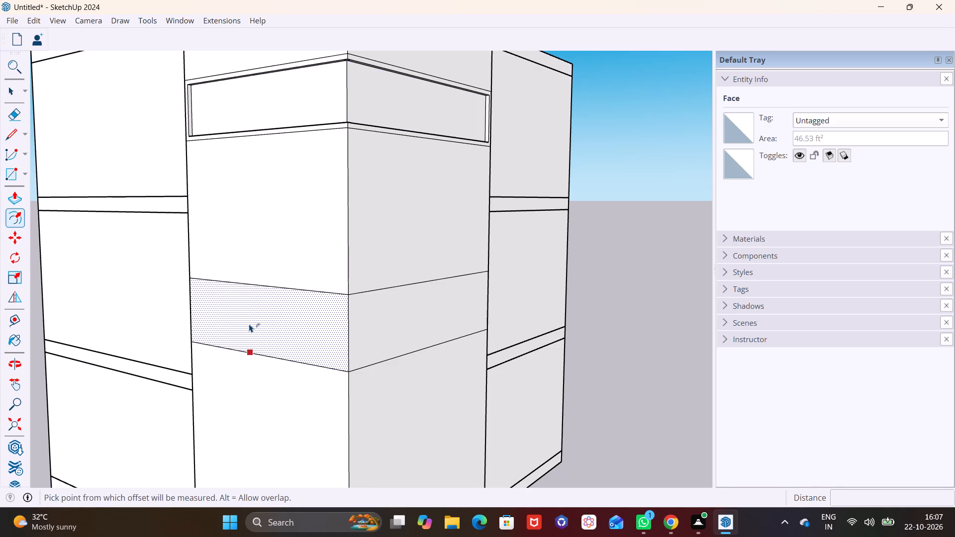
pyautogui.click(249, 324)
pyautogui.hotkey('ctrl', 'z')
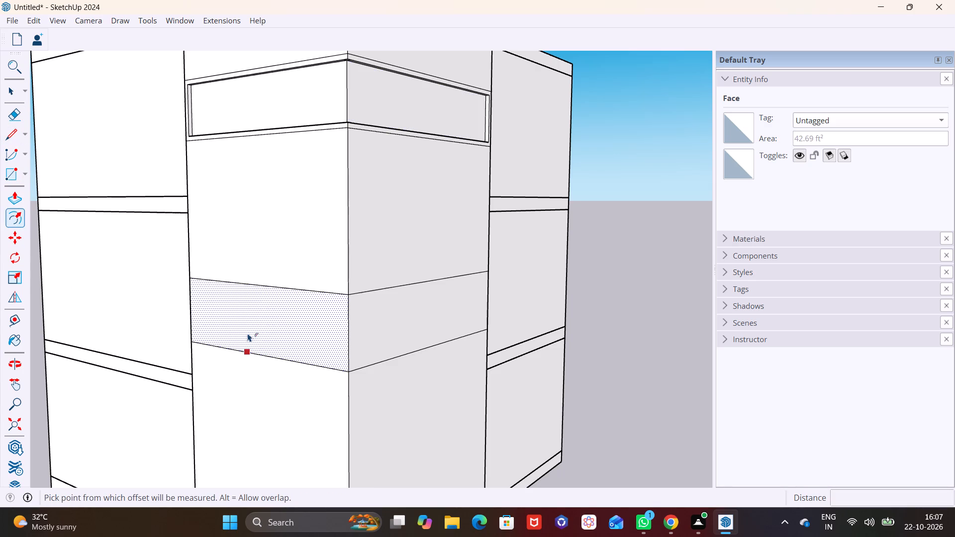
pyautogui.click(248, 333)
pyautogui.write('3"')
pyautogui.press('Return')
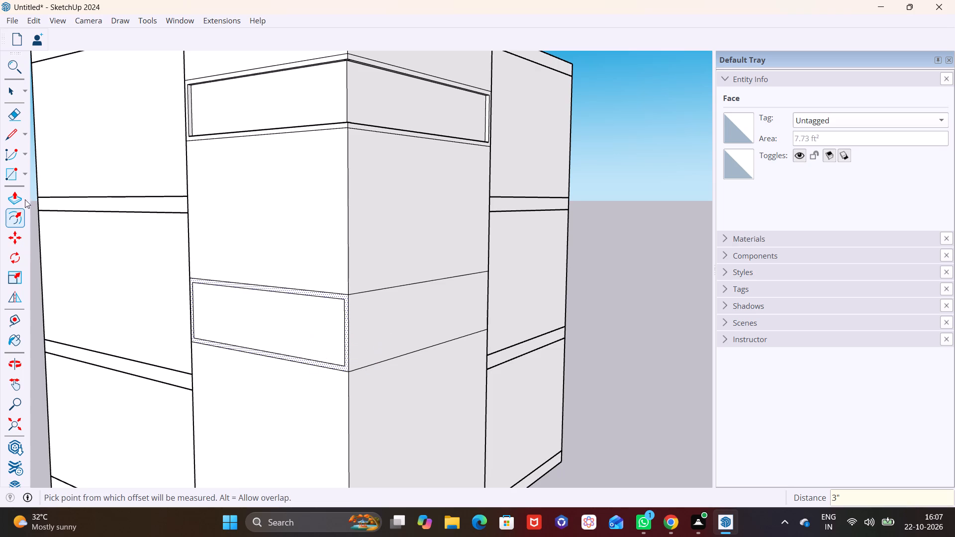
# Offset the lower band's face on the roughly 14' wide wall 3" inward to form a matching frame.
pyautogui.click(13, 91)
pyautogui.click(372, 310)
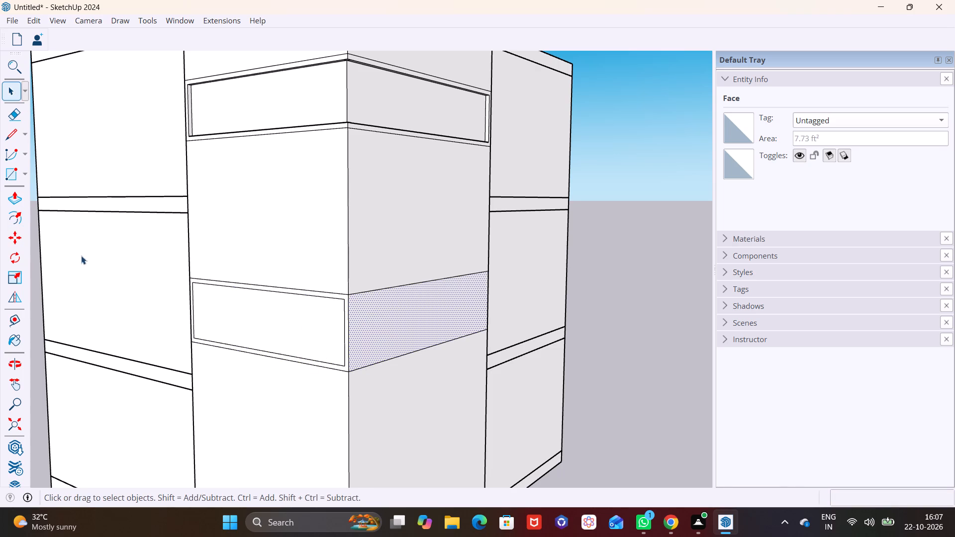
pyautogui.click(19, 215)
pyautogui.click(422, 327)
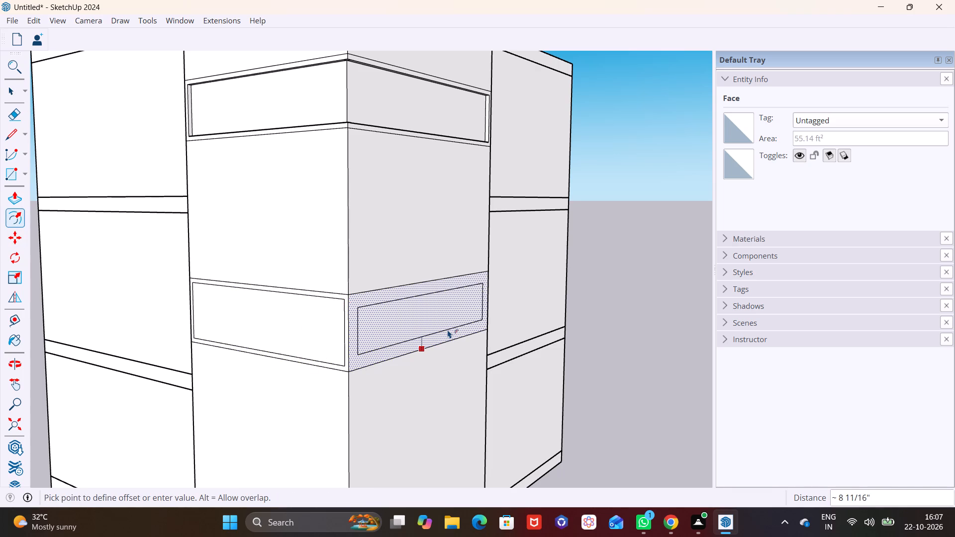
pyautogui.write('3"')
pyautogui.press('Return')
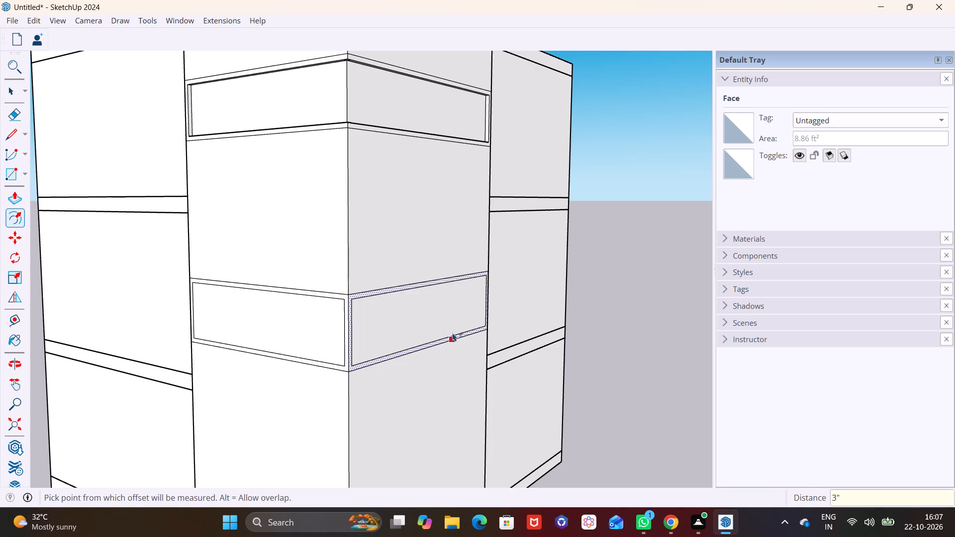
# Draw 3" lines joining the upper inner corners of both lower-band frames to the volume's corner edge.
pyautogui.scroll(5, 315, 330)
pyautogui.click(16, 132)
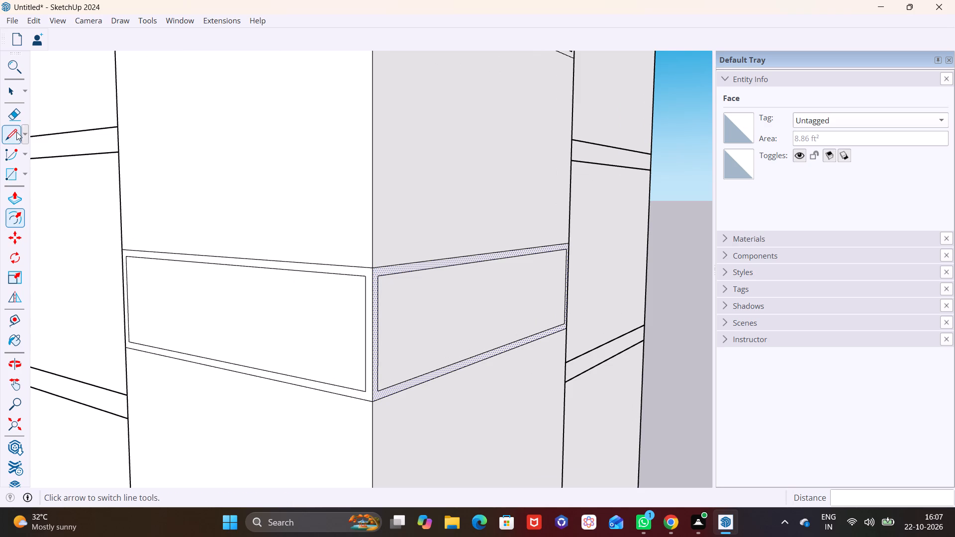
pyautogui.scroll(5, 384, 253)
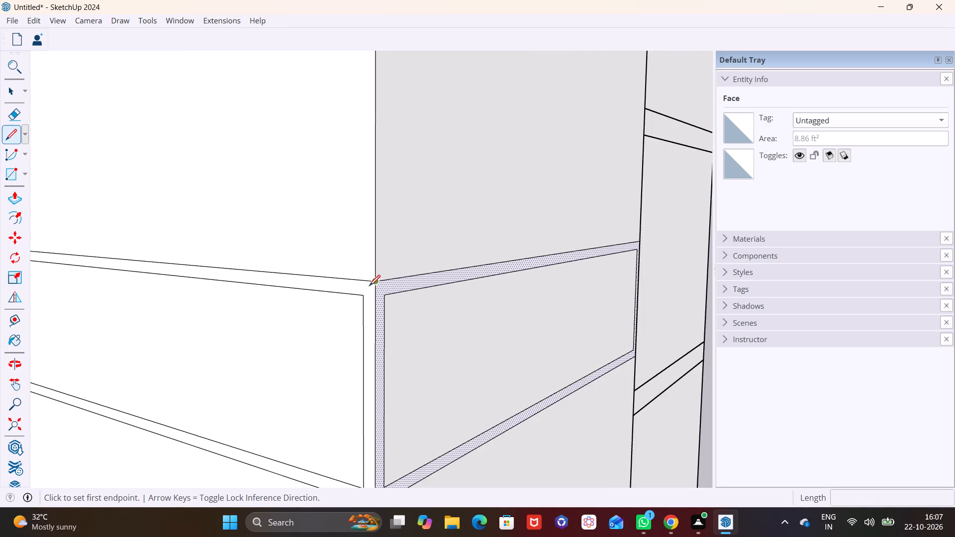
pyautogui.click(364, 294)
pyautogui.click(376, 297)
pyautogui.click(386, 296)
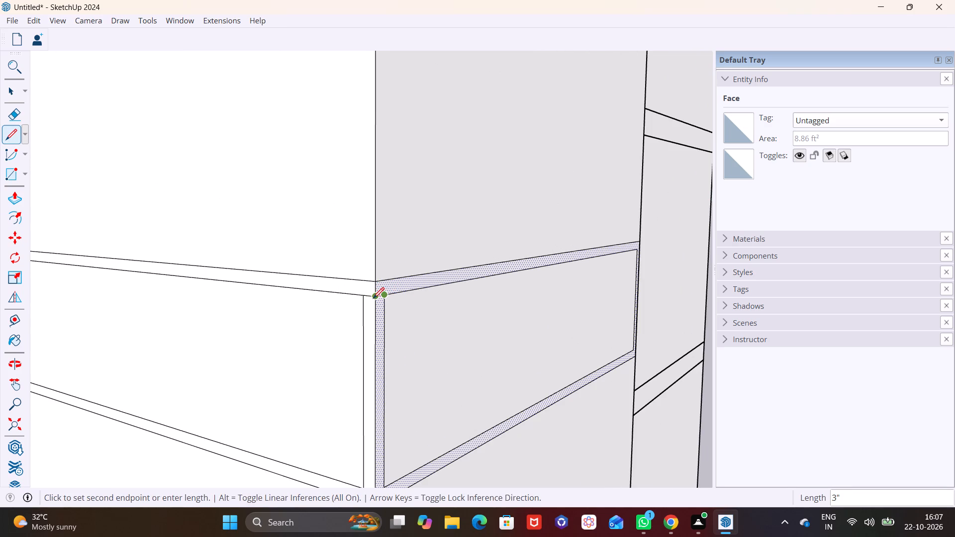
pyautogui.click(373, 298)
# Draw 3" lines joining the lower inner corners of both lower-band frames to the volume's corner edge.
pyautogui.scroll(-2, 390, 344)
pyautogui.click(370, 461)
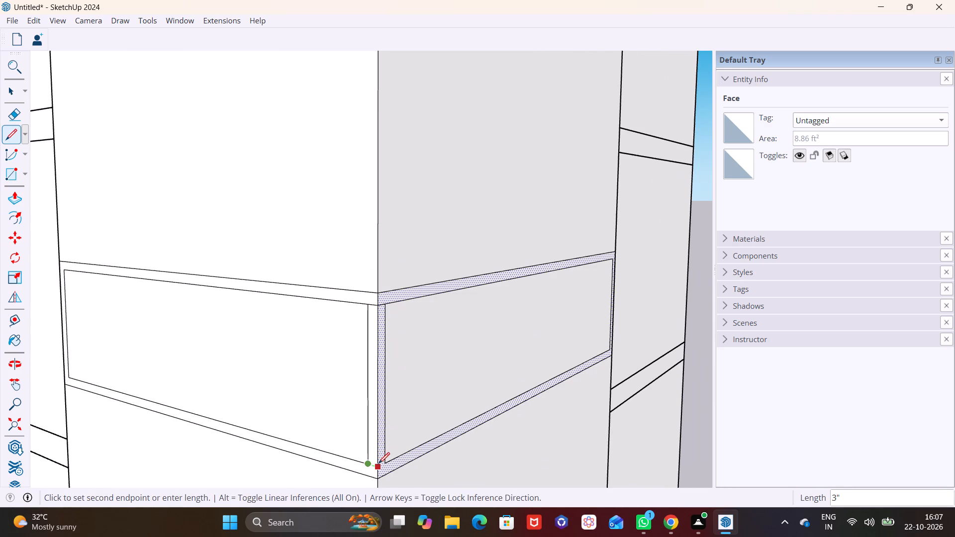
pyautogui.click(379, 463)
pyautogui.click(387, 462)
pyautogui.click(377, 464)
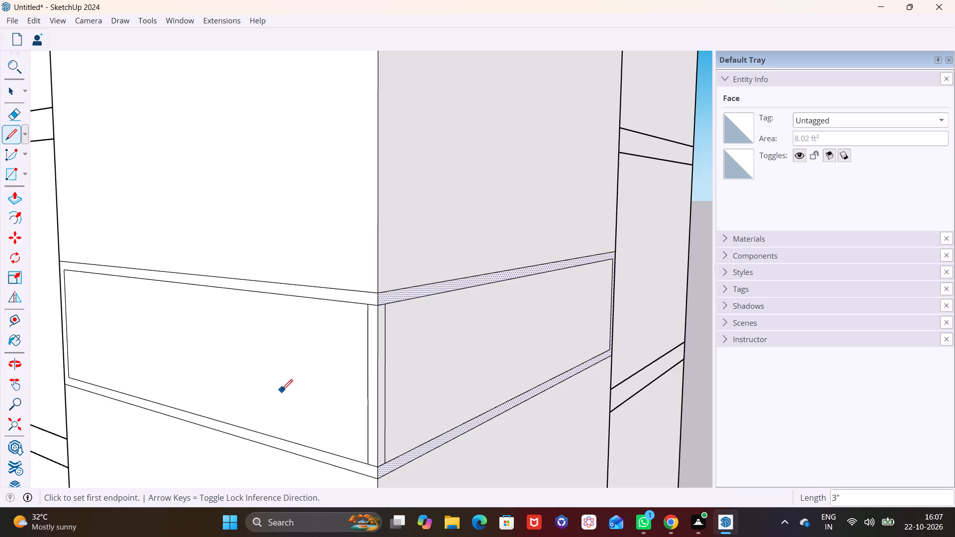
# Push the lower band's narrow corner strip on the roughly 12' wide wall 3" inward to cut away the corner.
pyautogui.scroll(-3, 282, 390)
pyautogui.moveTo(347, 394); pyautogui.dragTo(302, 302, button='middle')
pyautogui.scroll(7, 293, 296)
pyautogui.press('space')
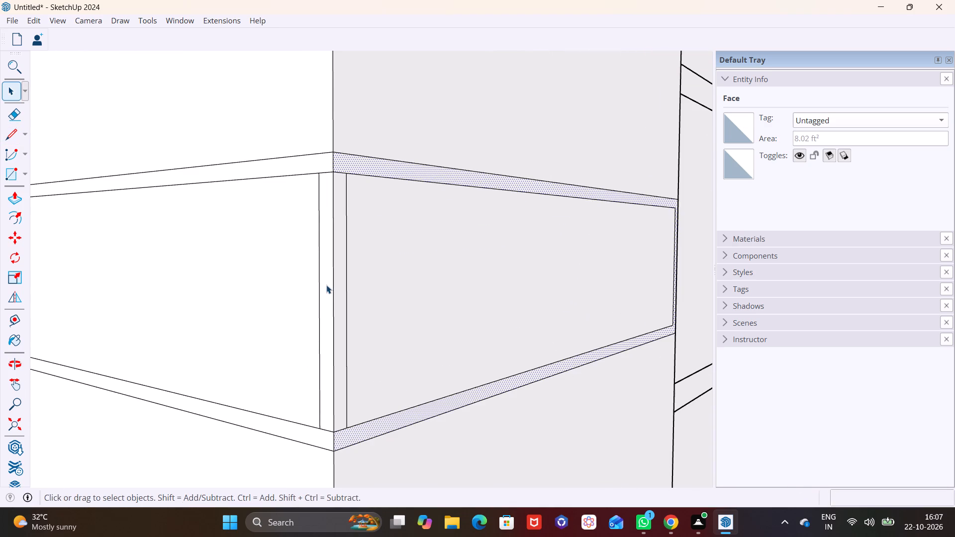
pyautogui.click(326, 283)
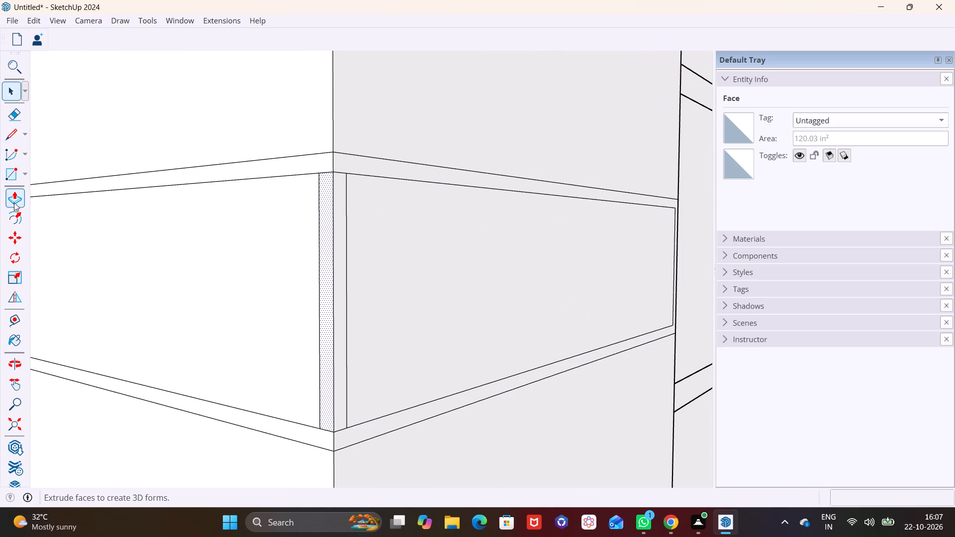
pyautogui.click(14, 202)
pyautogui.click(324, 283)
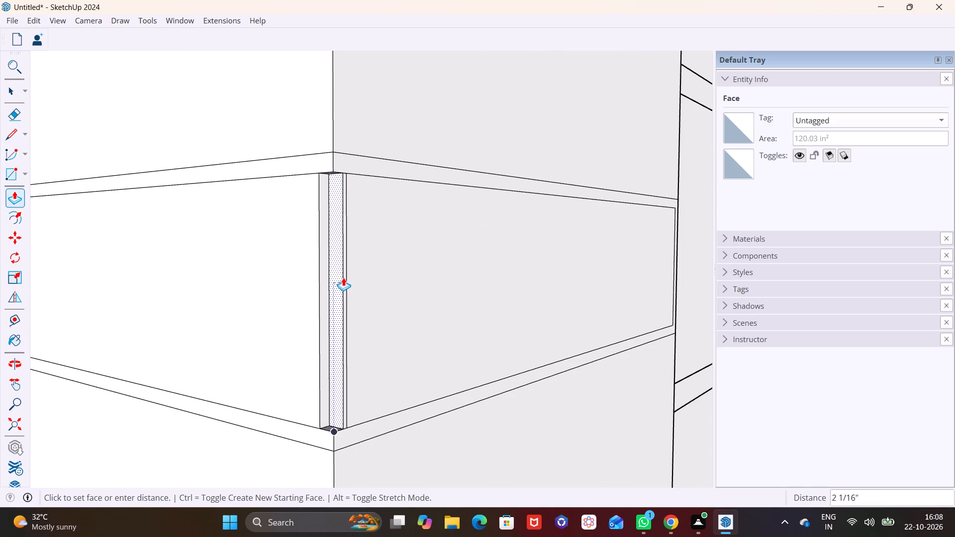
pyautogui.click(346, 276)
# Push the lower band's framed face on the roughly 12' wide wall about 3" inward to meet the corner cut.
pyautogui.scroll(-3, 240, 319)
pyautogui.click(12, 89)
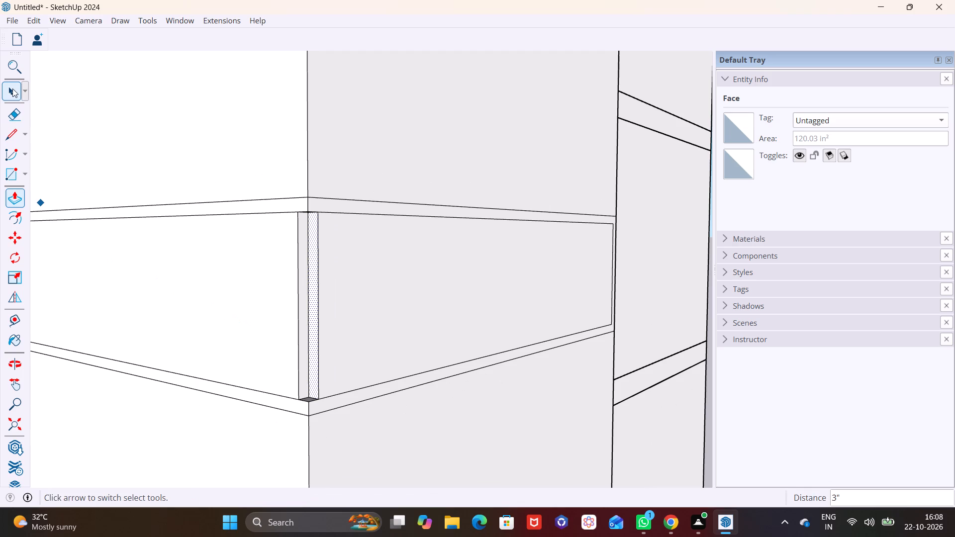
pyautogui.click(92, 215)
pyautogui.click(110, 245)
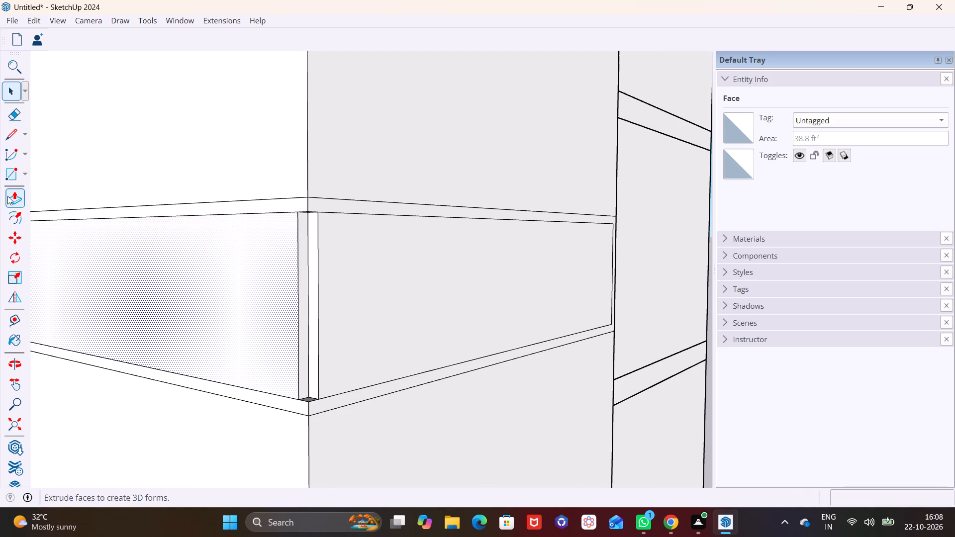
pyautogui.click(14, 195)
pyautogui.click(172, 297)
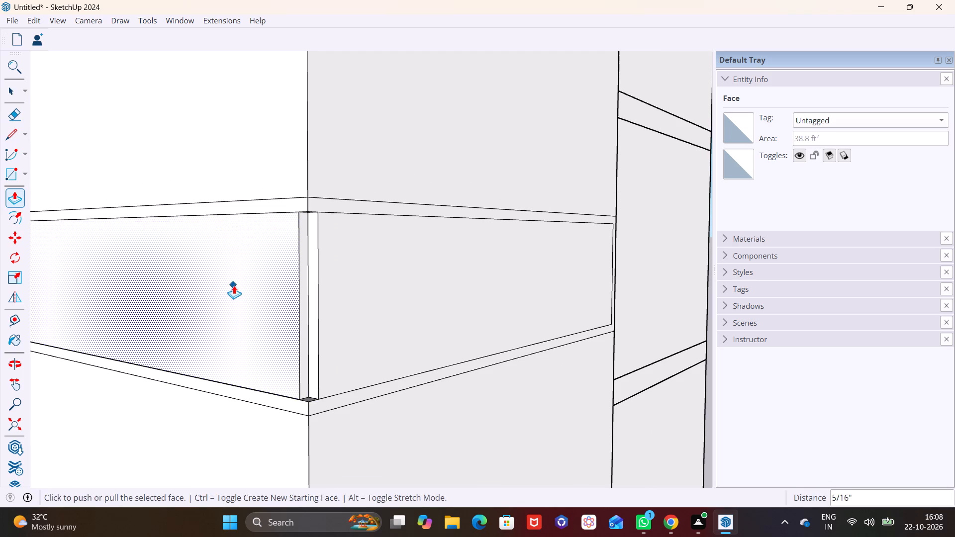
pyautogui.click(209, 292)
pyautogui.click(217, 293)
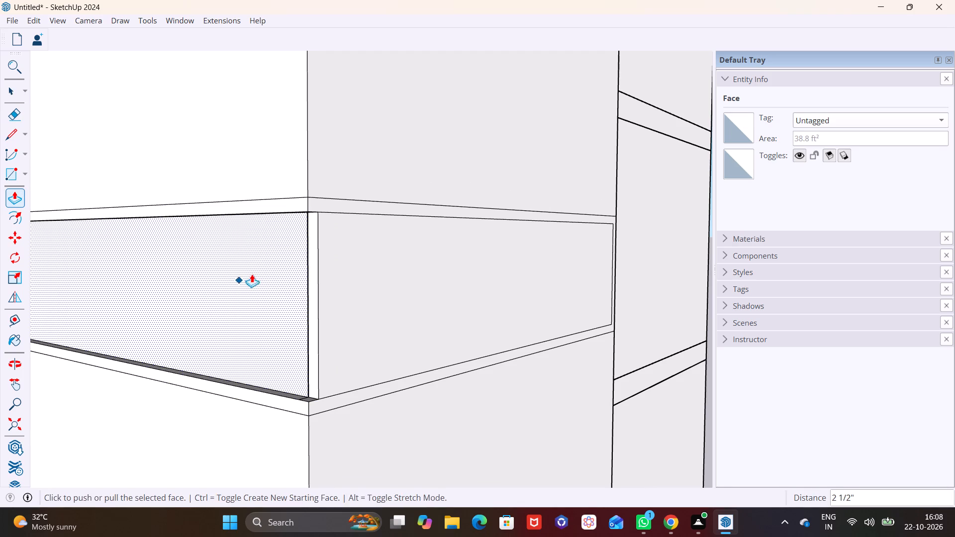
# Push the lower band's framed face on the roughly 14' wide wall 3" inward.
pyautogui.click(10, 91)
pyautogui.click(345, 286)
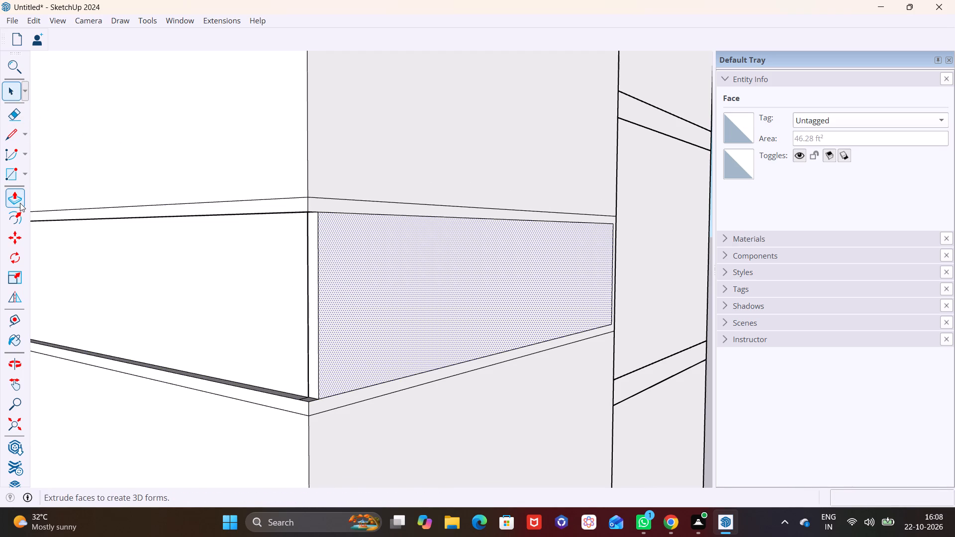
pyautogui.click(16, 201)
pyautogui.click(409, 299)
pyautogui.click(390, 297)
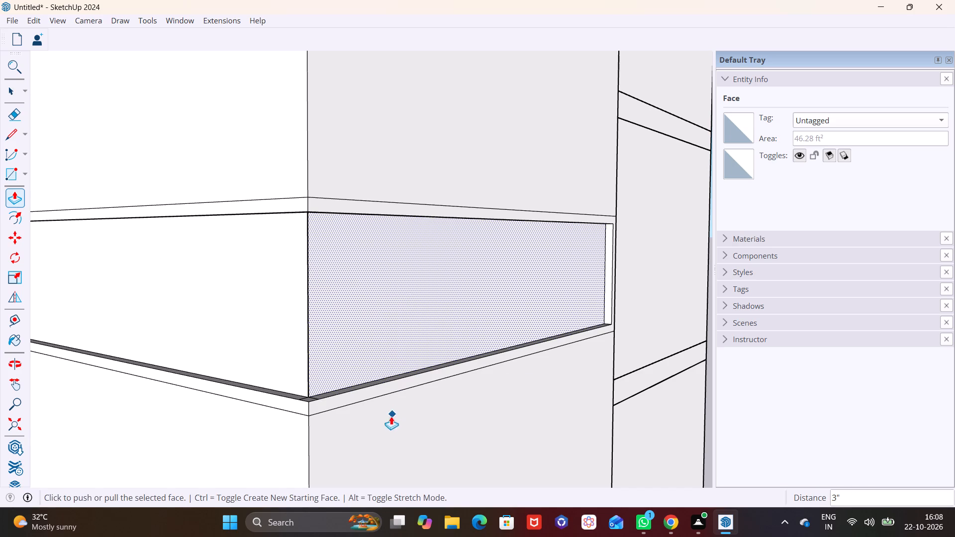
pyautogui.press('space')
pyautogui.click(387, 431)
# Examine the projecting corner volume and its two wrapped window bands from several angles.
pyautogui.scroll(-12, 385, 409)
pyautogui.moveTo(387, 401); pyautogui.dragTo(492, 396, button='middle')
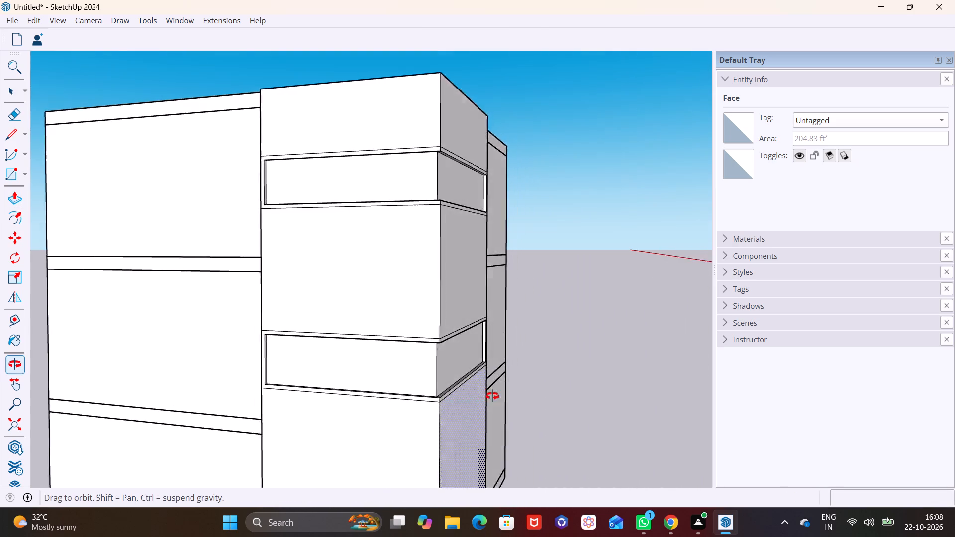
pyautogui.moveTo(492, 396); pyautogui.dragTo(502, 392, button='middle')
pyautogui.scroll(1, 373, 348)
pyautogui.scroll(-3, 373, 348)
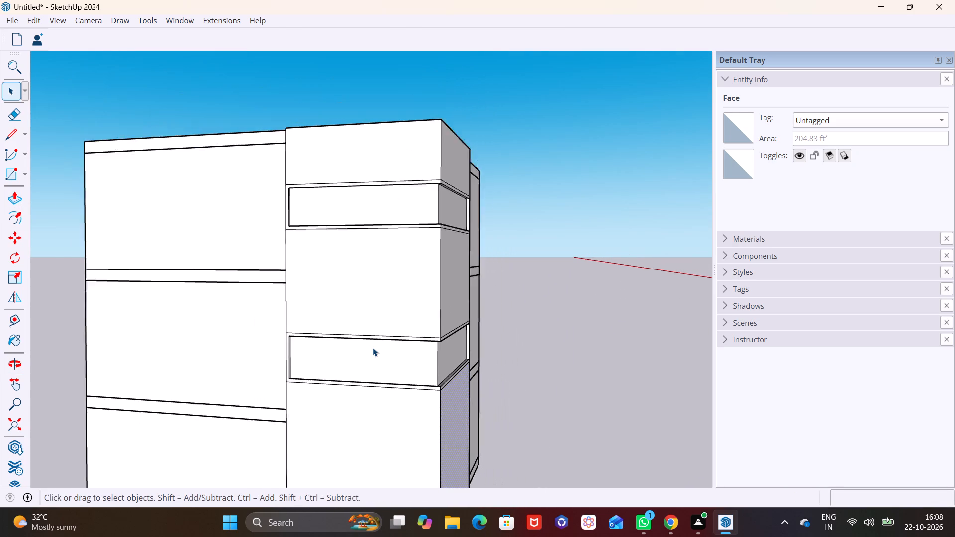
pyautogui.scroll(-1, 373, 348)
pyautogui.moveTo(365, 343); pyautogui.dragTo(242, 346, button='middle')
pyautogui.scroll(-4, 278, 329)
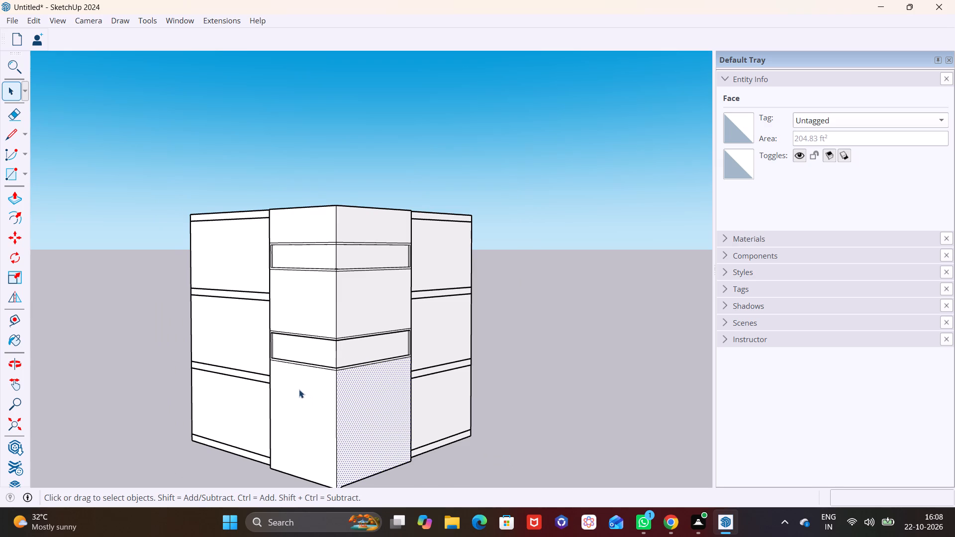
pyautogui.moveTo(298, 389); pyautogui.dragTo(397, 424, button='middle')
pyautogui.moveTo(318, 395); pyautogui.dragTo(246, 399, button='middle')
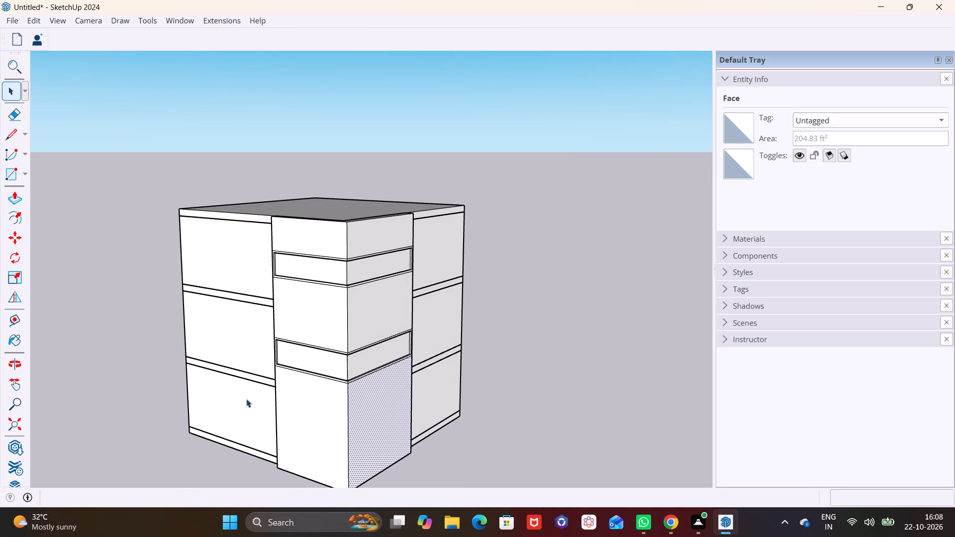
pyautogui.moveTo(254, 375); pyautogui.dragTo(321, 386, button='middle')
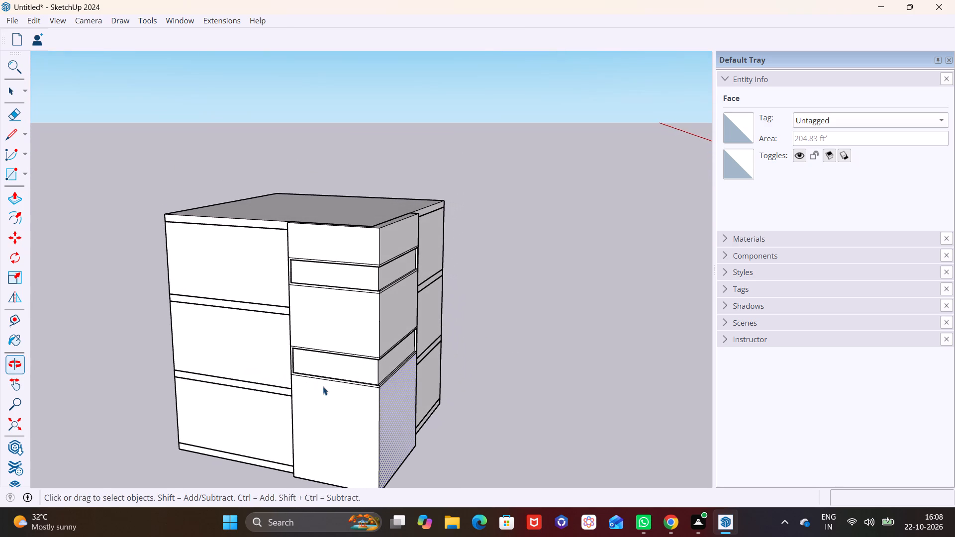
pyautogui.scroll(1, 314, 380)
pyautogui.moveTo(310, 367); pyautogui.dragTo(310, 331, button='middle')
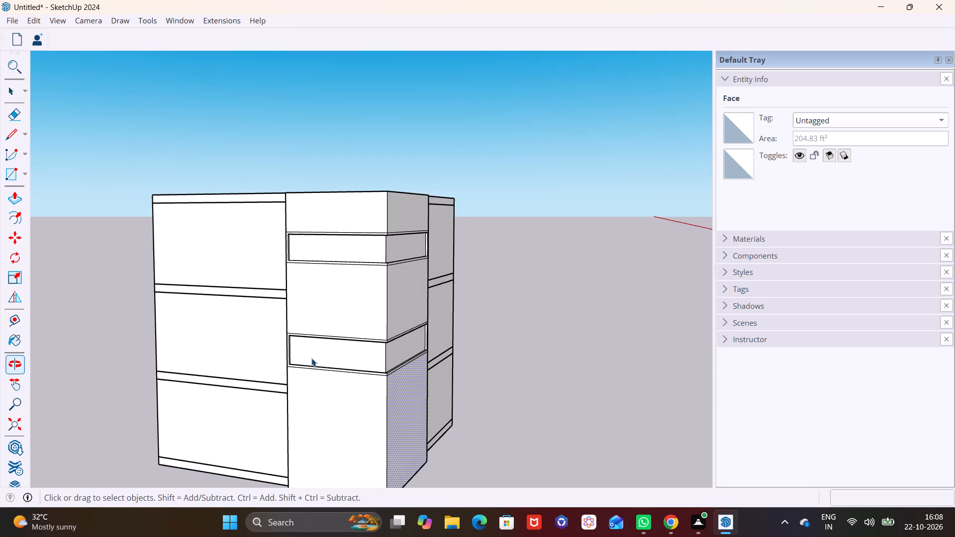
pyautogui.scroll(1, 313, 362)
pyautogui.moveTo(317, 370); pyautogui.dragTo(284, 332, button='middle')
pyautogui.scroll(3, 307, 321)
pyautogui.moveTo(358, 320); pyautogui.dragTo(296, 326, button='middle')
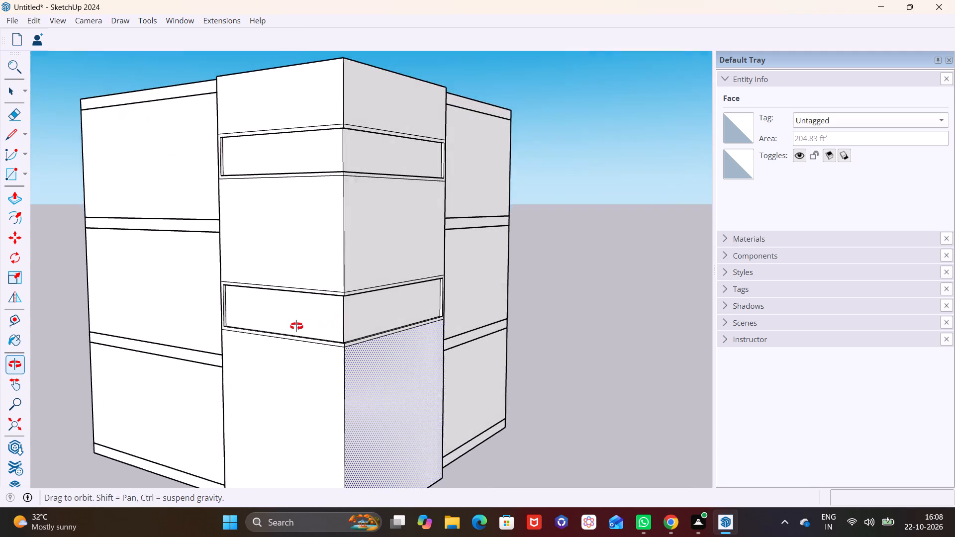
pyautogui.moveTo(296, 326); pyautogui.dragTo(226, 327, button='middle')
pyautogui.scroll(-4, 247, 318)
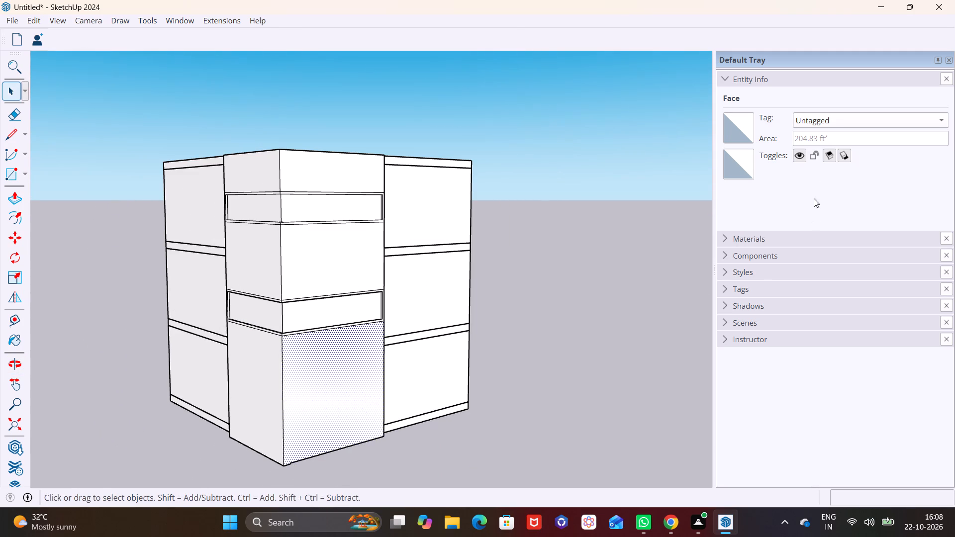
# Open the Wood material collection and browse its swatches.
pyautogui.click(762, 236)
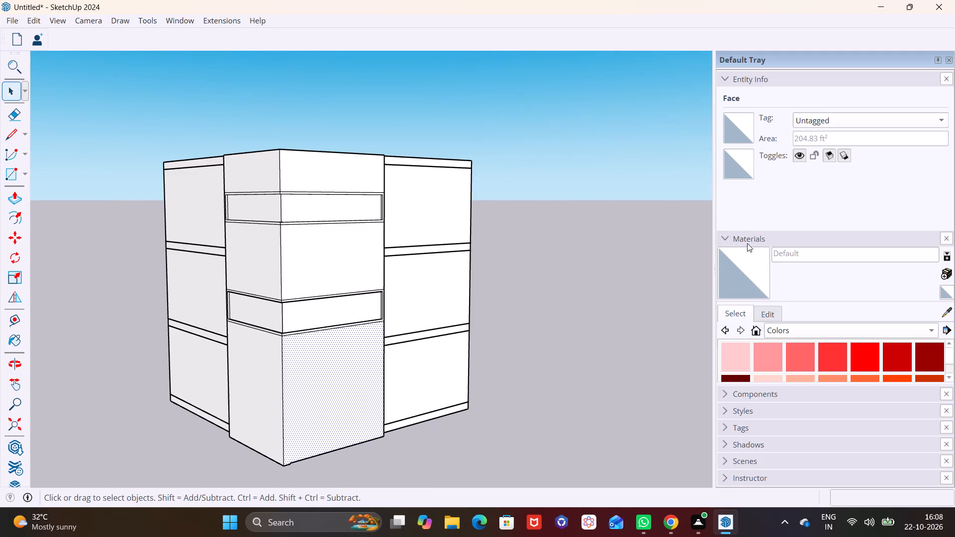
pyautogui.scroll(-3, 781, 305)
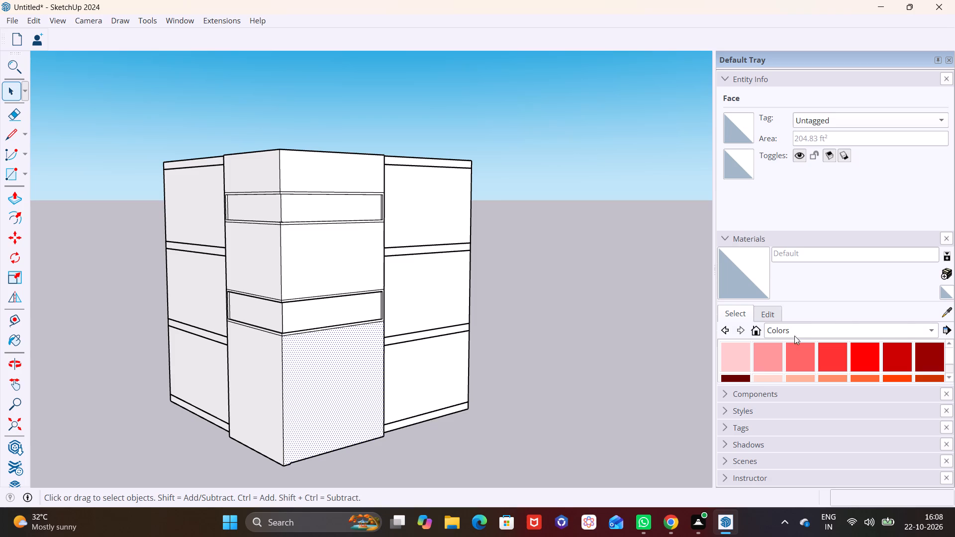
pyautogui.click(799, 329)
pyautogui.click(795, 458)
pyautogui.scroll(-2, 787, 306)
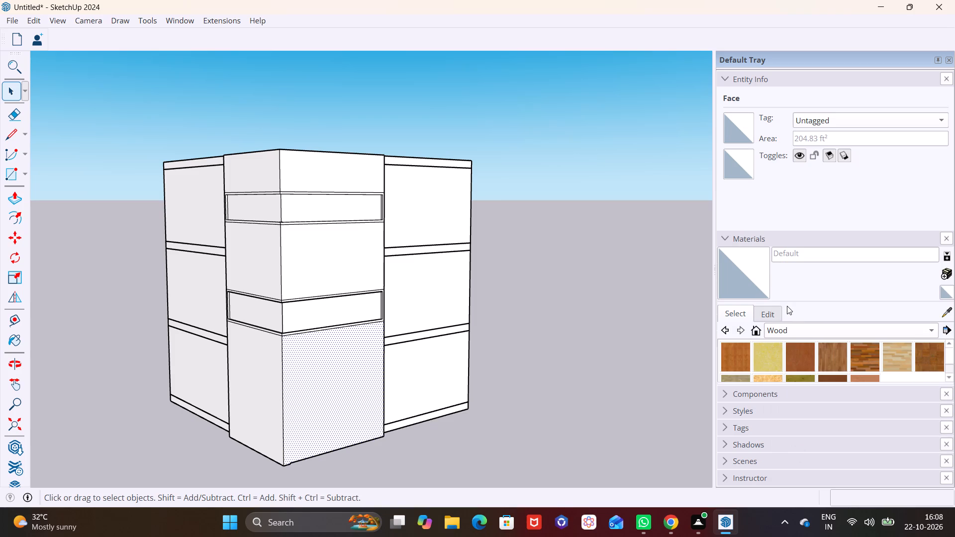
pyautogui.scroll(-1, 787, 306)
pyautogui.scroll(-3, 772, 345)
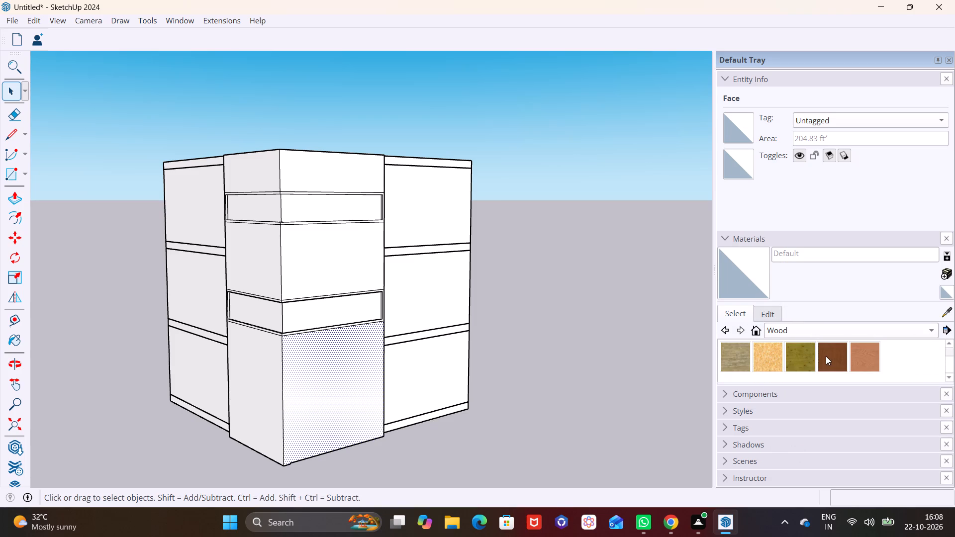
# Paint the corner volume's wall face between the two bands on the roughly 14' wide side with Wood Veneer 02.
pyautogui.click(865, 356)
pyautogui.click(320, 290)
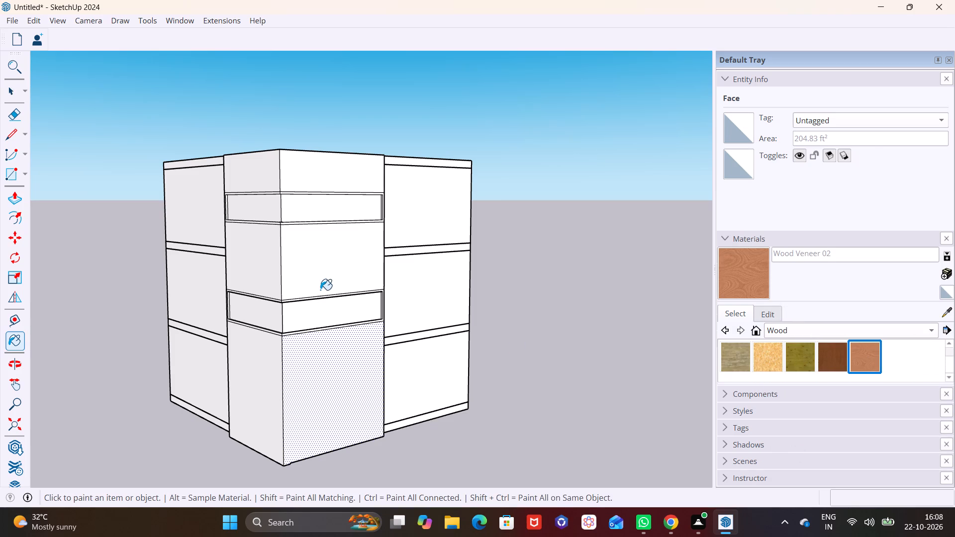
# Paint all six wall faces above, between and below the window bands of the corner volume with Wood Floor Light.
pyautogui.scroll(4, 797, 364)
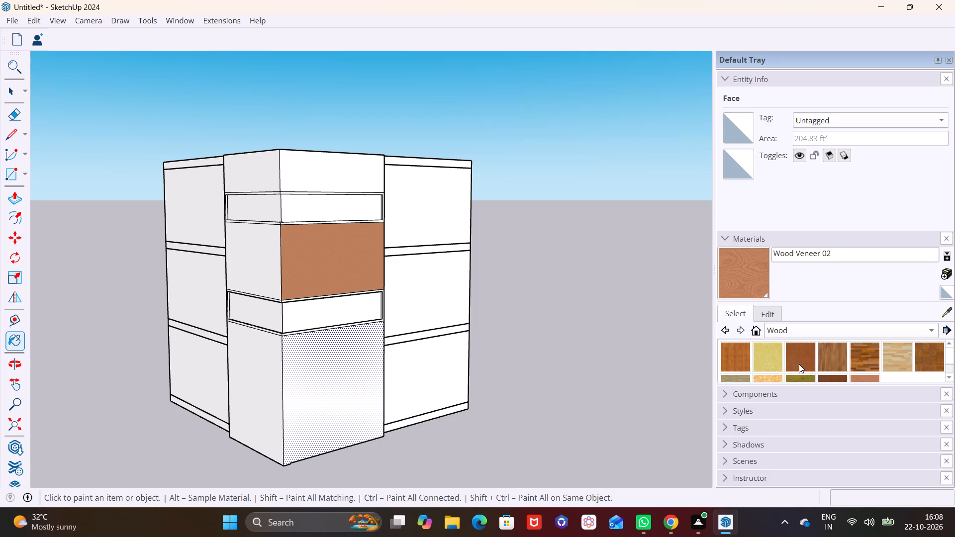
pyautogui.click(891, 354)
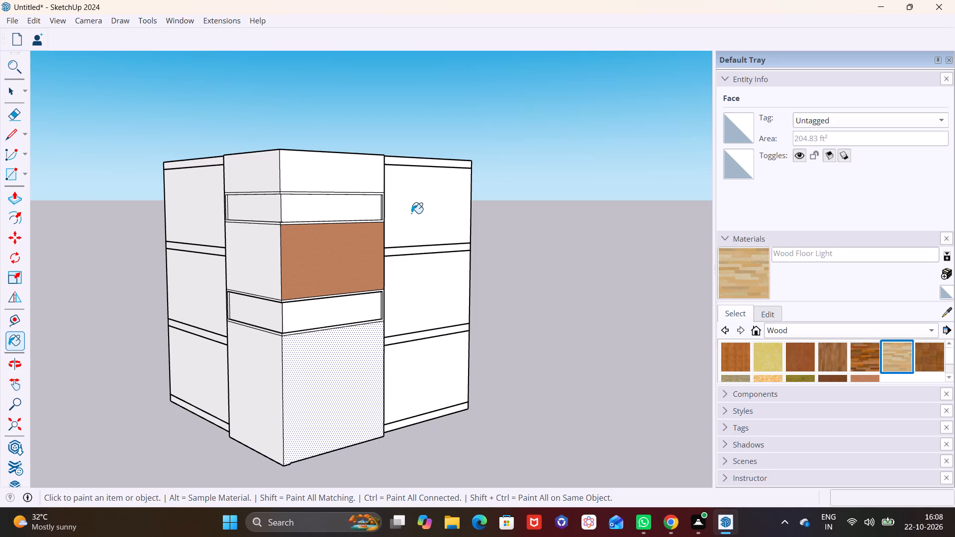
pyautogui.click(340, 183)
pyautogui.click(263, 180)
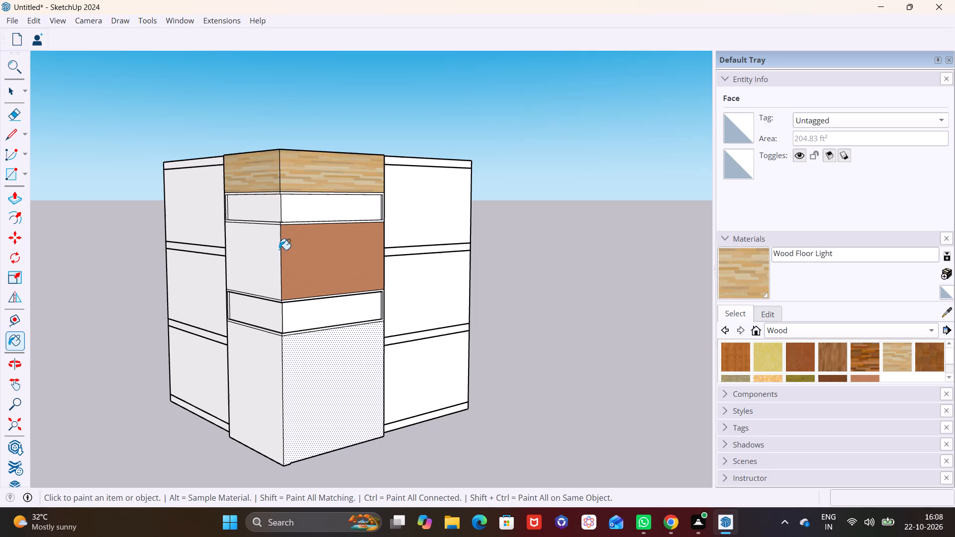
pyautogui.click(262, 253)
pyautogui.click(301, 251)
pyautogui.click(313, 358)
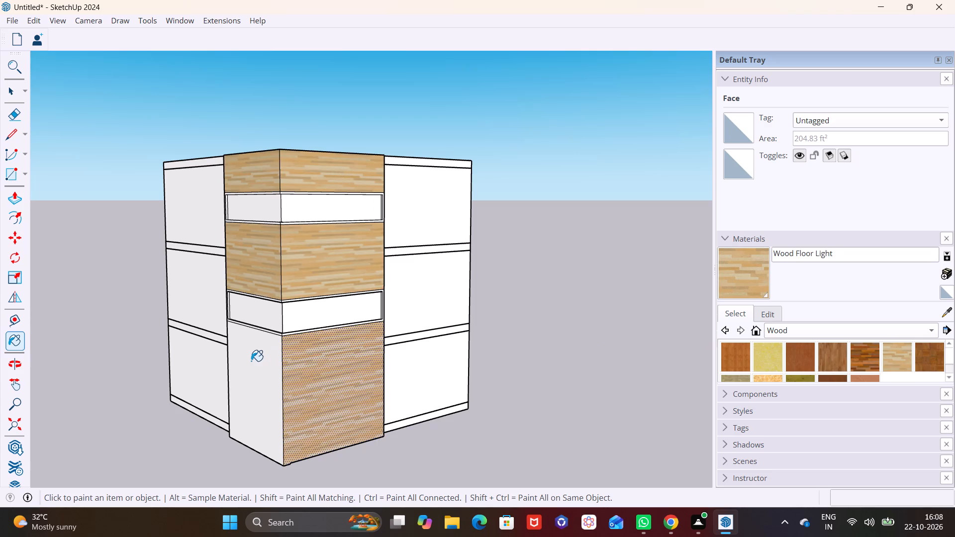
pyautogui.click(251, 361)
pyautogui.press('space')
pyautogui.click(506, 366)
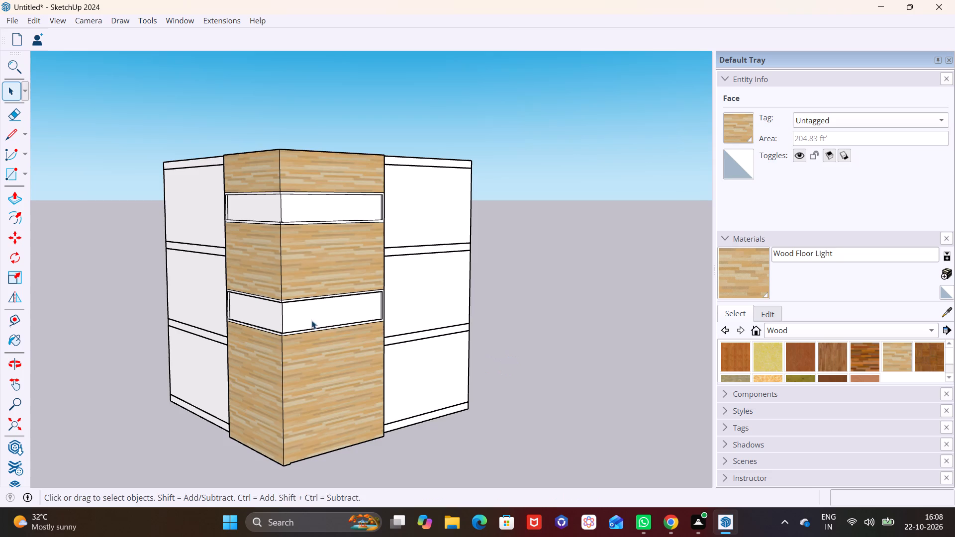
# Push the lower band's recessed face on the roughly 12' wide wall further inward to deepen its opening.
pyautogui.moveTo(313, 326); pyautogui.dragTo(407, 335, button='middle')
pyautogui.moveTo(341, 359); pyautogui.dragTo(400, 352, button='middle')
pyautogui.scroll(1, 392, 345)
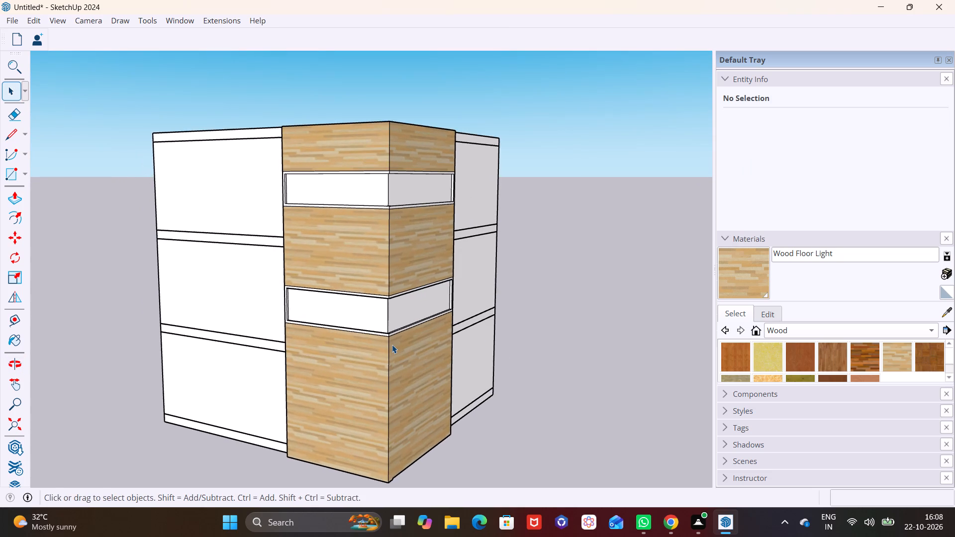
pyautogui.scroll(4, 392, 345)
pyautogui.moveTo(387, 343); pyautogui.dragTo(266, 329, button='middle')
pyautogui.scroll(3, 288, 293)
pyautogui.click(275, 288)
pyautogui.click(15, 196)
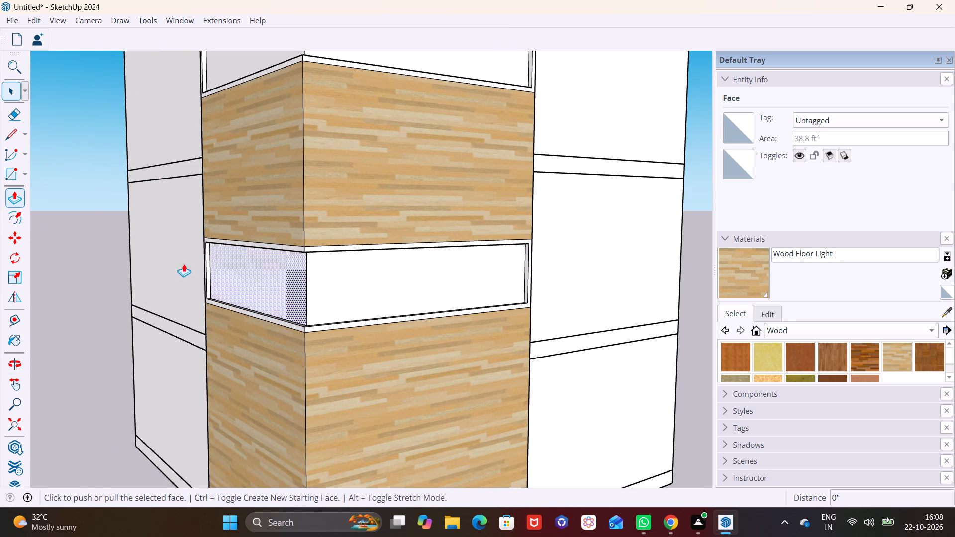
pyautogui.click(230, 276)
pyautogui.click(234, 278)
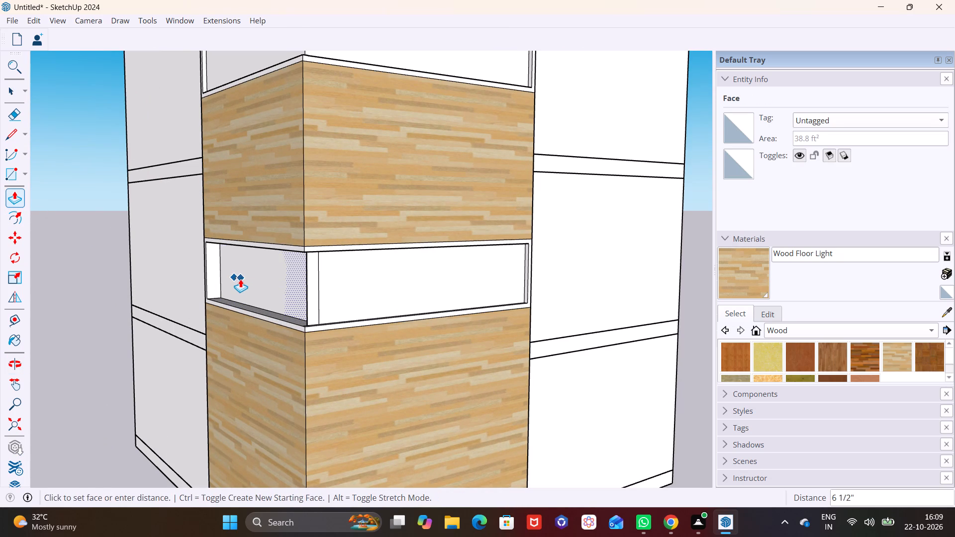
pyautogui.press('space')
# Push the lower band's recessed face on the roughly 14' wide wall a further 11 1/2" inward.
pyautogui.click(360, 285)
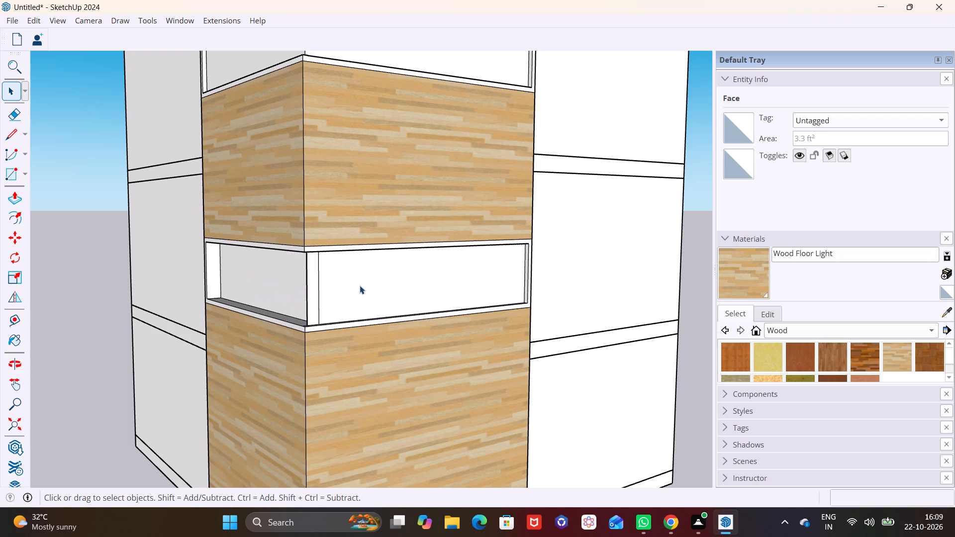
pyautogui.click(10, 196)
pyautogui.click(376, 293)
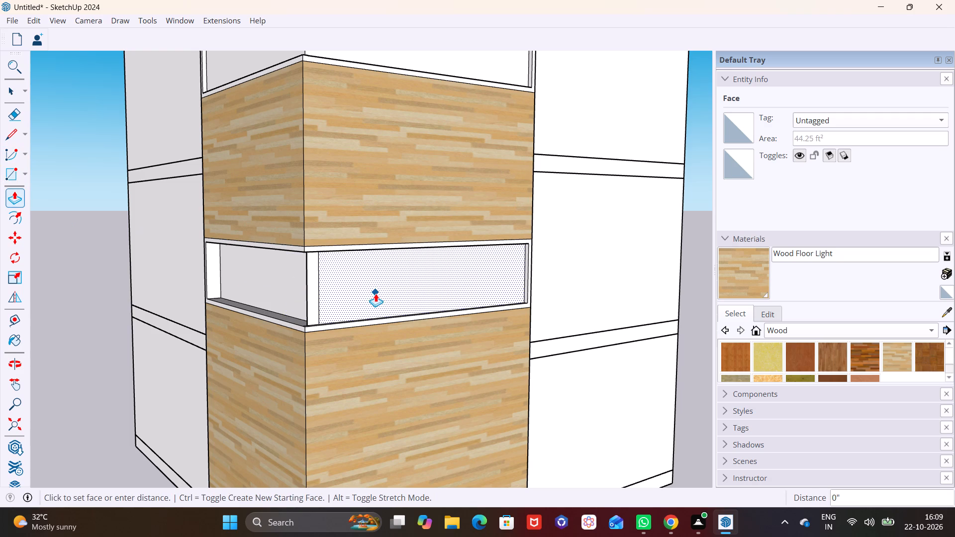
pyautogui.click(365, 287)
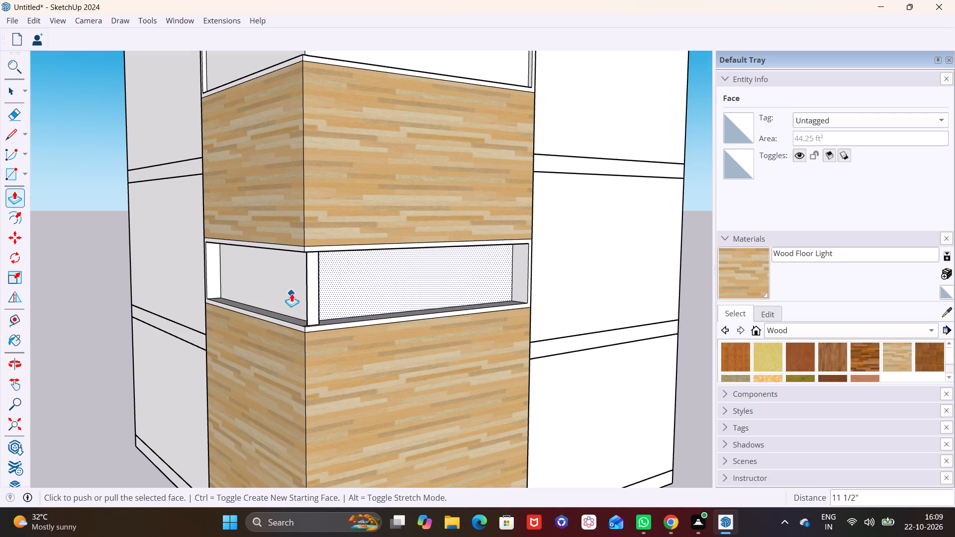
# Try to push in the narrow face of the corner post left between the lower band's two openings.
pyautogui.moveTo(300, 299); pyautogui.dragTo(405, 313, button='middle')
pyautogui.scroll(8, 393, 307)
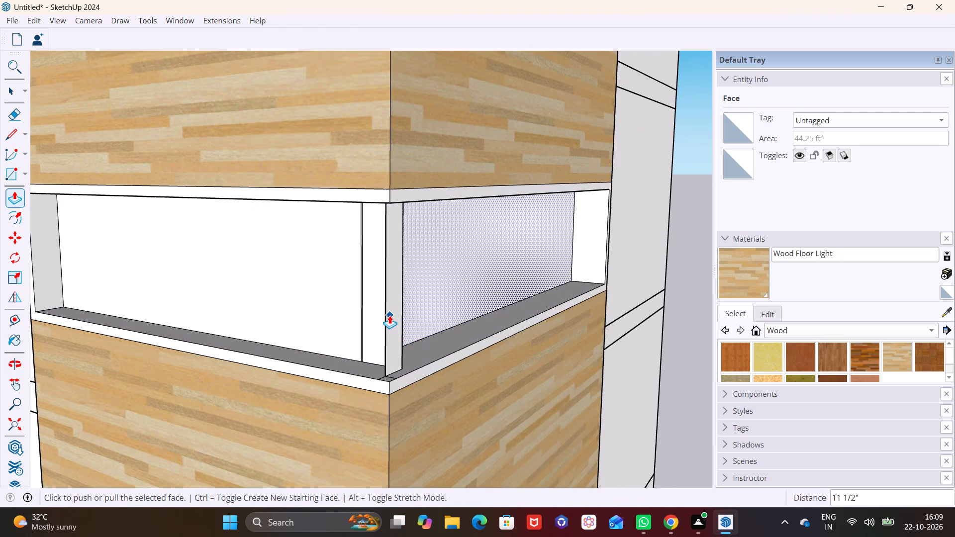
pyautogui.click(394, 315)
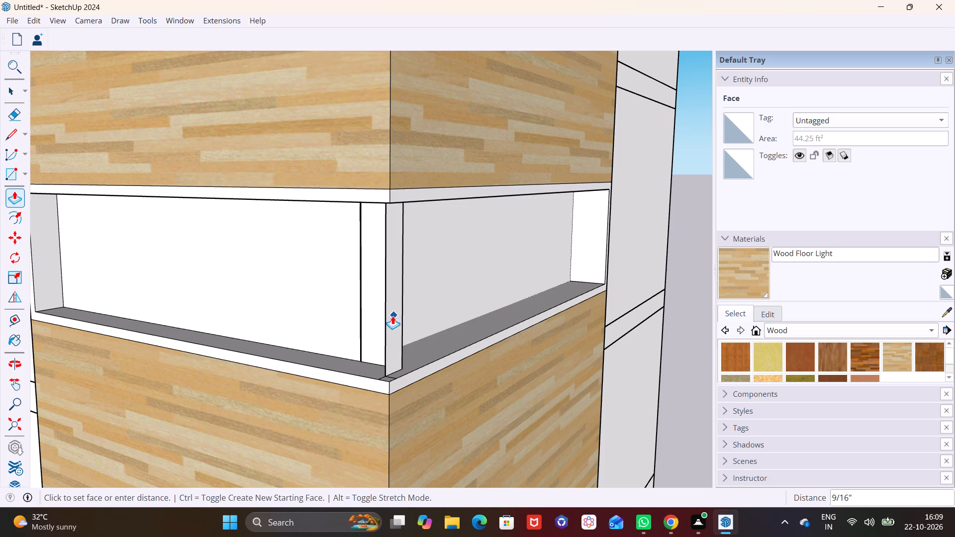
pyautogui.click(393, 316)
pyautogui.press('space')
# Delete the corner post's faces and its leftover vertical edges between the lower band's two openings, leaving the corner open.
pyautogui.moveTo(357, 334); pyautogui.dragTo(509, 370, button='middle')
pyautogui.scroll(2, 509, 344)
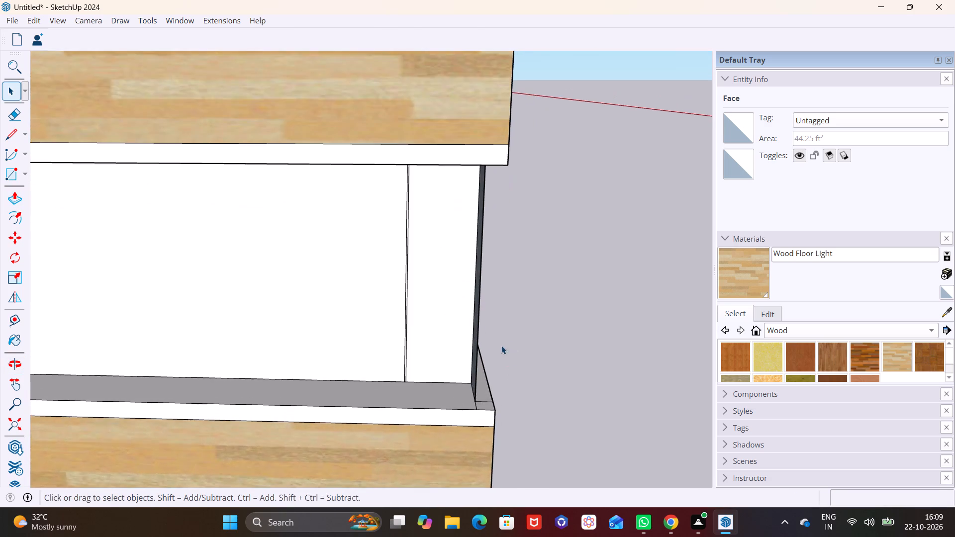
pyautogui.scroll(2, 501, 346)
pyautogui.moveTo(488, 351); pyautogui.dragTo(234, 348, button='middle')
pyautogui.scroll(-3, 452, 348)
pyautogui.moveTo(468, 354); pyautogui.dragTo(247, 343, button='middle')
pyautogui.hscroll(1, 341, 354)
pyautogui.hscroll(-1, 251, 343)
pyautogui.hscroll(1, 248, 343)
pyautogui.hscroll(-1, 248, 343)
pyautogui.moveTo(247, 343); pyautogui.dragTo(206, 340, button='middle')
pyautogui.scroll(2, 250, 329)
pyautogui.click(266, 317)
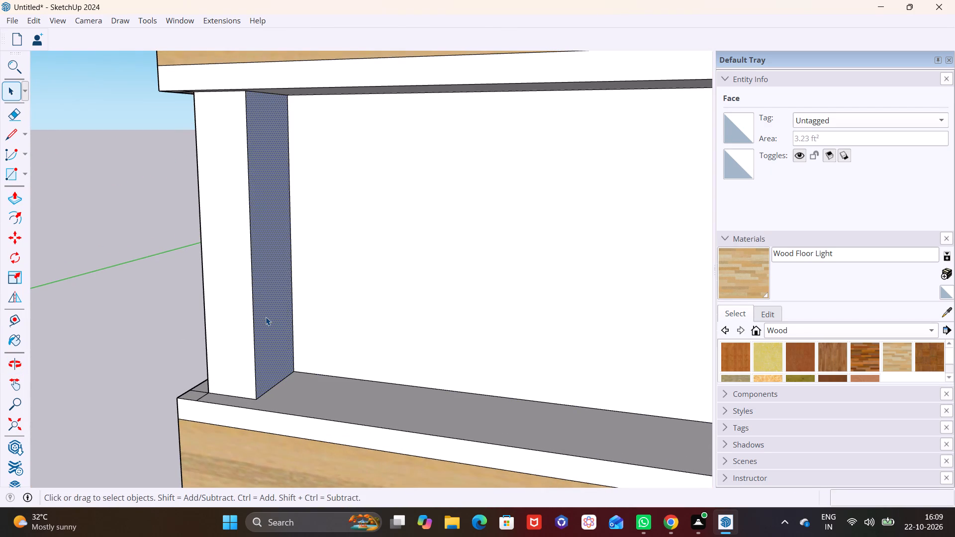
pyautogui.press('Delete')
pyautogui.click(241, 320)
pyautogui.press('Delete')
pyautogui.click(255, 337)
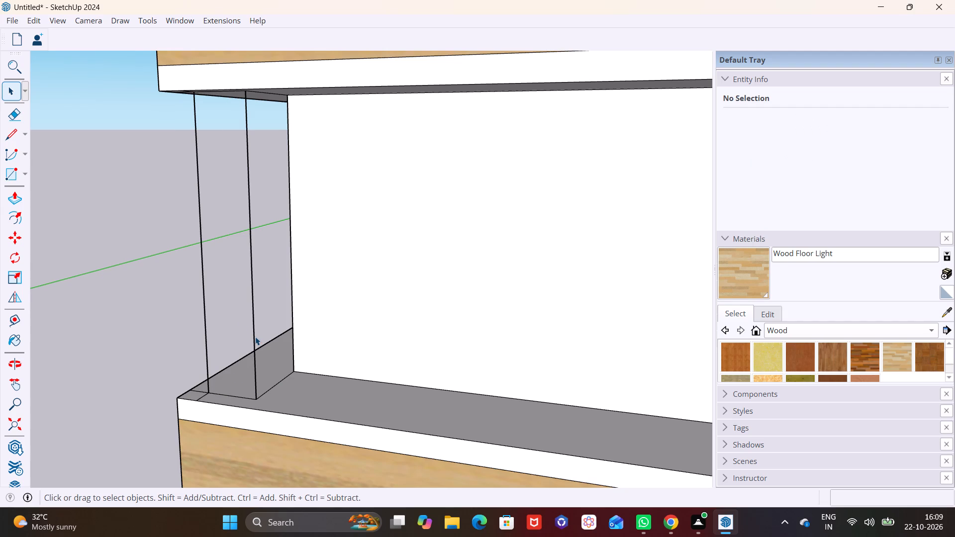
pyautogui.press('Delete')
pyautogui.click(205, 341)
pyautogui.press('Delete')
# Push the upper band's recessed face on the roughly 12' wide wall about 6 5/16" further inward.
pyautogui.scroll(-2, 231, 344)
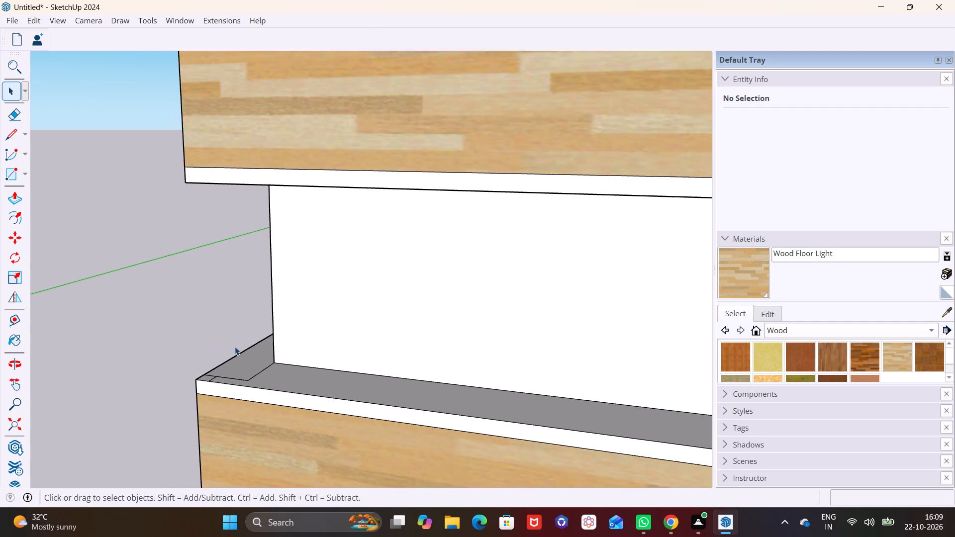
pyautogui.scroll(-2, 235, 347)
pyautogui.moveTo(269, 364); pyautogui.dragTo(546, 362, button='middle')
pyautogui.scroll(-6, 460, 320)
pyautogui.moveTo(449, 354); pyautogui.dragTo(552, 295, button='middle')
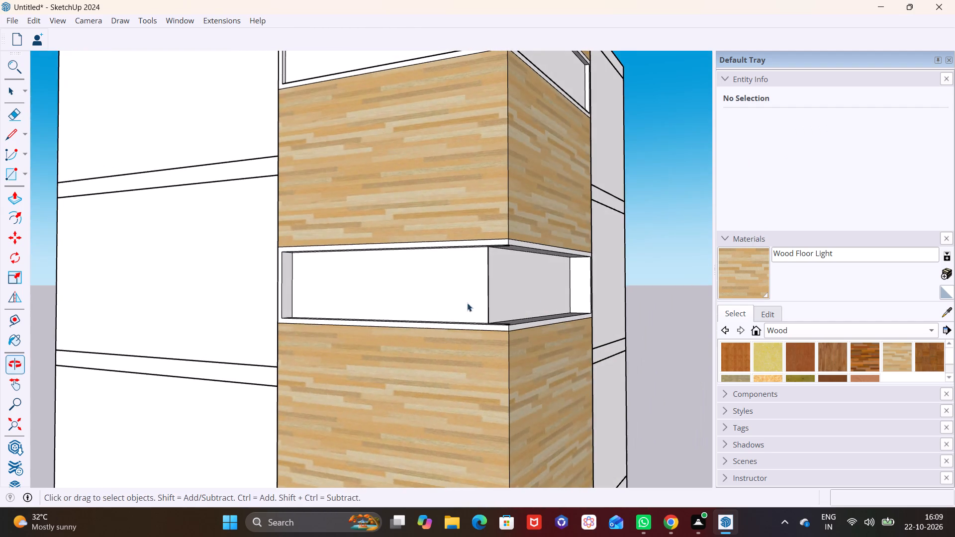
pyautogui.scroll(-3, 431, 303)
pyautogui.moveTo(488, 284); pyautogui.dragTo(337, 230, button='middle')
pyautogui.scroll(4, 339, 231)
pyautogui.moveTo(357, 272); pyautogui.dragTo(399, 337, button='middle')
pyautogui.scroll(-5, 397, 330)
pyautogui.keyDown('shift'); pyautogui.moveTo(390, 327); pyautogui.dragTo(307, 348, button='middle'); pyautogui.keyUp('shift')
pyautogui.moveTo(308, 344); pyautogui.dragTo(338, 364, button='middle')
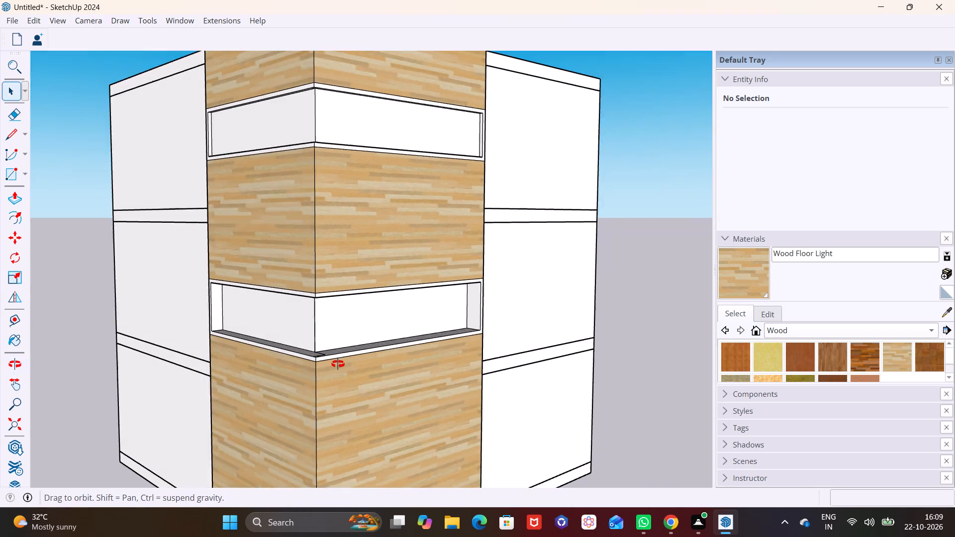
pyautogui.moveTo(338, 364); pyautogui.dragTo(360, 367, button='middle')
pyautogui.scroll(1, 345, 301)
pyautogui.keyDown('shift'); pyautogui.moveTo(315, 124); pyautogui.dragTo(278, 216, button='middle'); pyautogui.keyUp('shift')
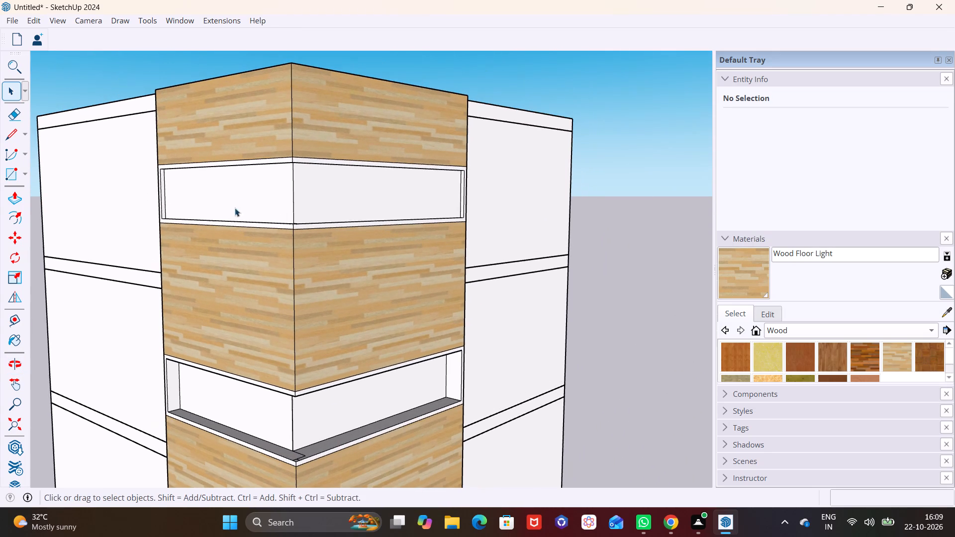
pyautogui.click(239, 199)
pyautogui.click(15, 195)
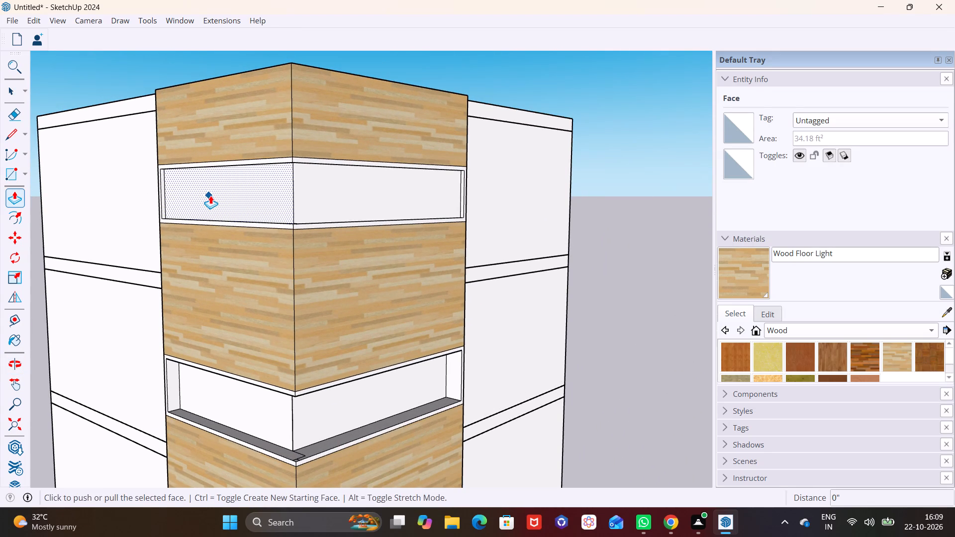
pyautogui.click(212, 195)
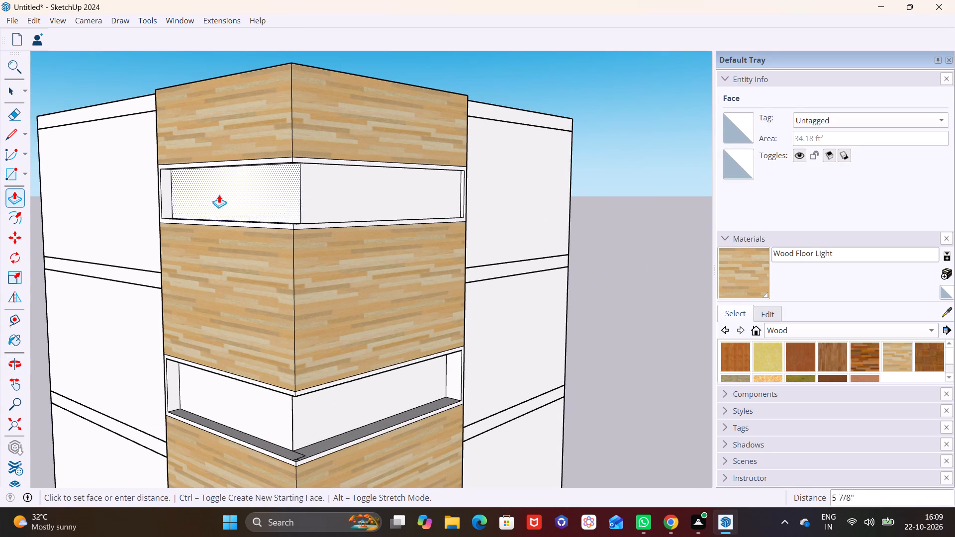
pyautogui.click(221, 194)
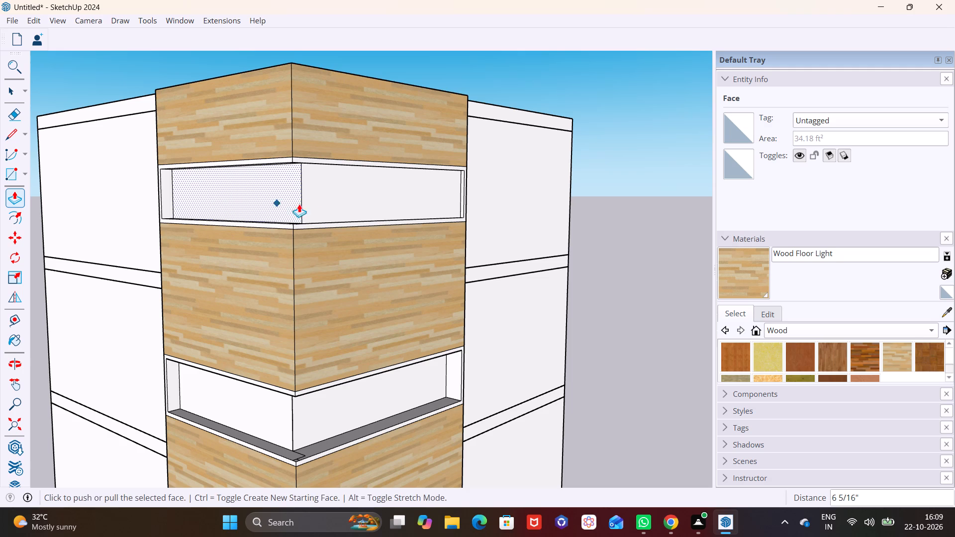
# Push the upper band's recessed face on the roughly 14' wide wall about 10 9/16" further inward and clear the selection.
pyautogui.click(10, 96)
pyautogui.click(330, 194)
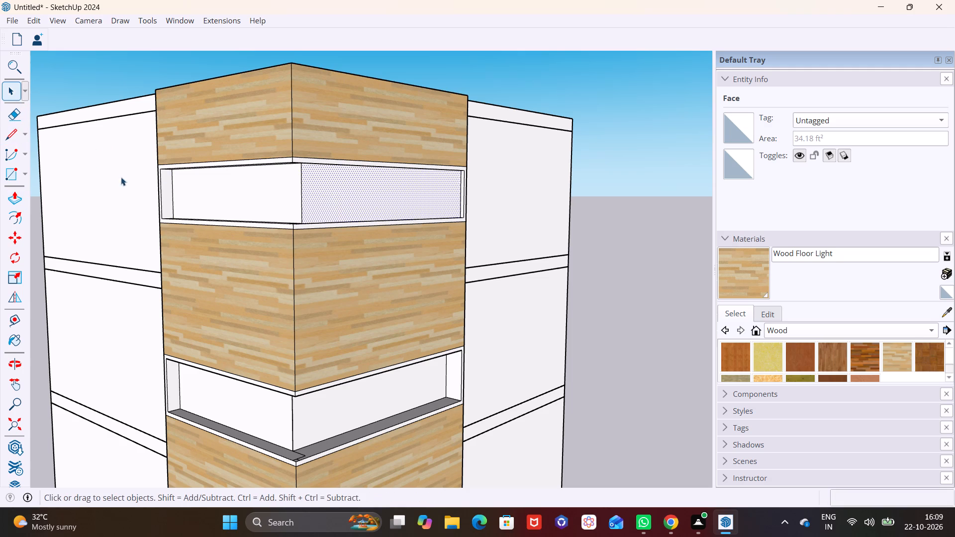
pyautogui.click(16, 198)
pyautogui.click(340, 186)
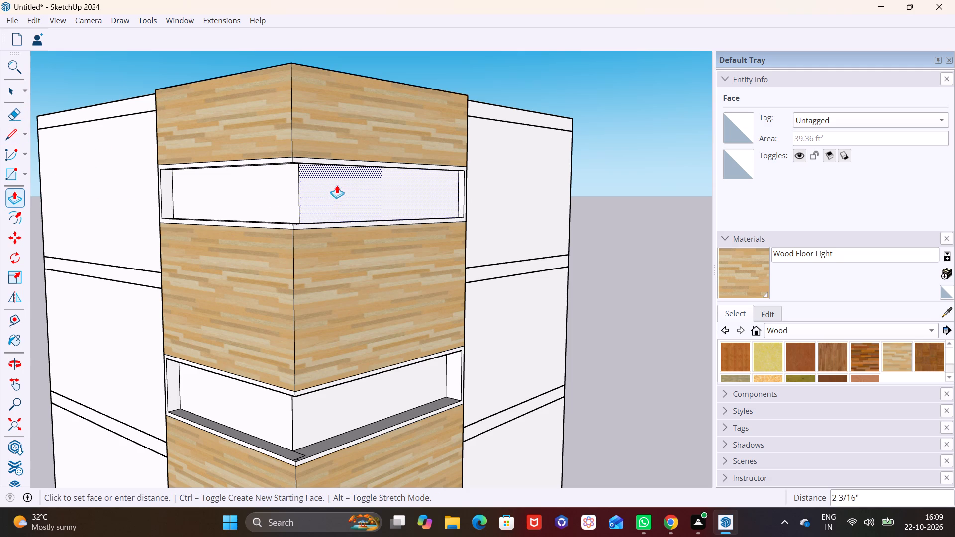
pyautogui.click(328, 182)
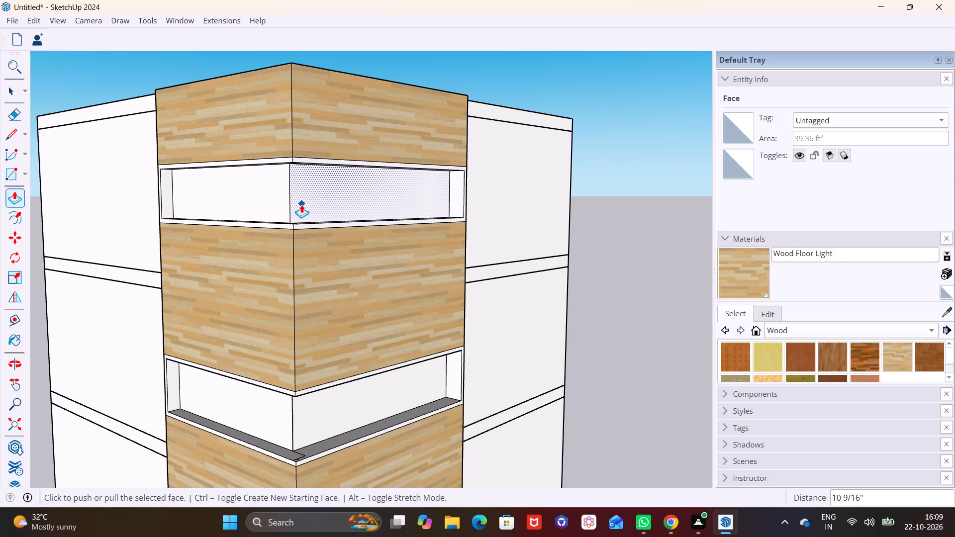
pyautogui.moveTo(301, 204); pyautogui.dragTo(310, 223, button='middle')
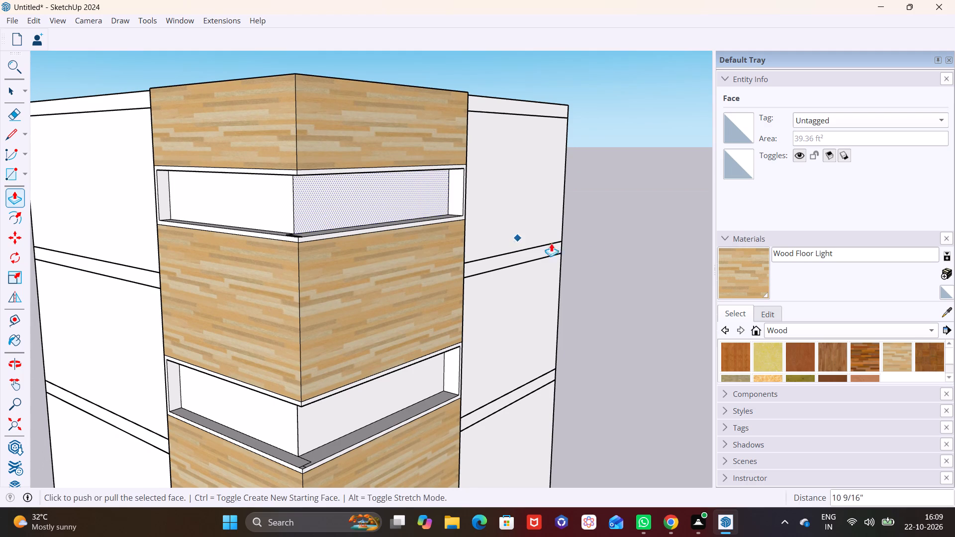
pyautogui.press('c')
pyautogui.press('space')
pyautogui.click(607, 288)
# Examine the corner volume and both deepened window bands from several sides.
pyautogui.scroll(-1, 299, 277)
pyautogui.moveTo(285, 281); pyautogui.dragTo(285, 250, button='middle')
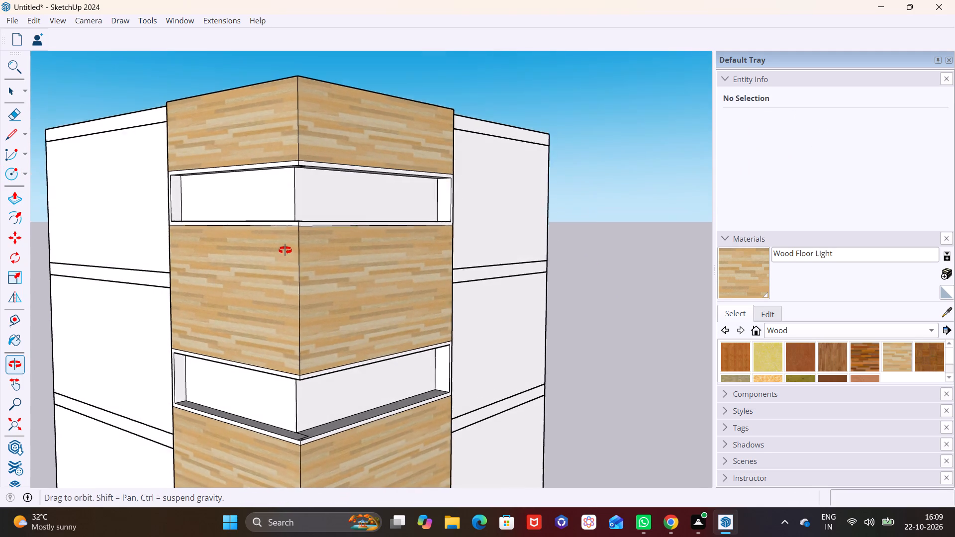
pyautogui.moveTo(285, 250); pyautogui.dragTo(291, 242, button='middle')
pyautogui.scroll(2, 340, 255)
pyautogui.scroll(-5, 296, 279)
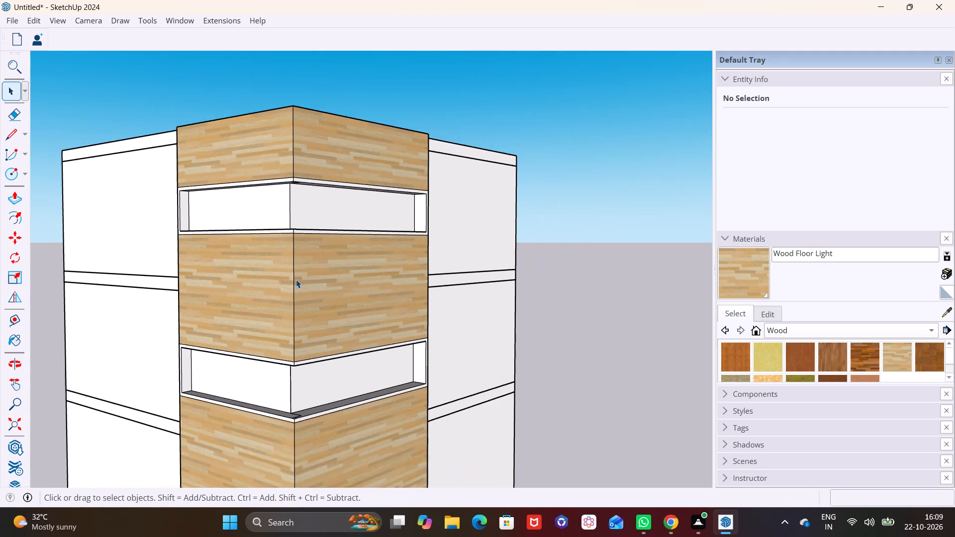
pyautogui.moveTo(296, 280); pyautogui.dragTo(341, 286, button='middle')
pyautogui.scroll(-3, 341, 286)
pyautogui.scroll(-1, 313, 316)
pyautogui.keyDown('shift'); pyautogui.moveTo(313, 326); pyautogui.dragTo(388, 299, button='middle'); pyautogui.keyUp('shift')
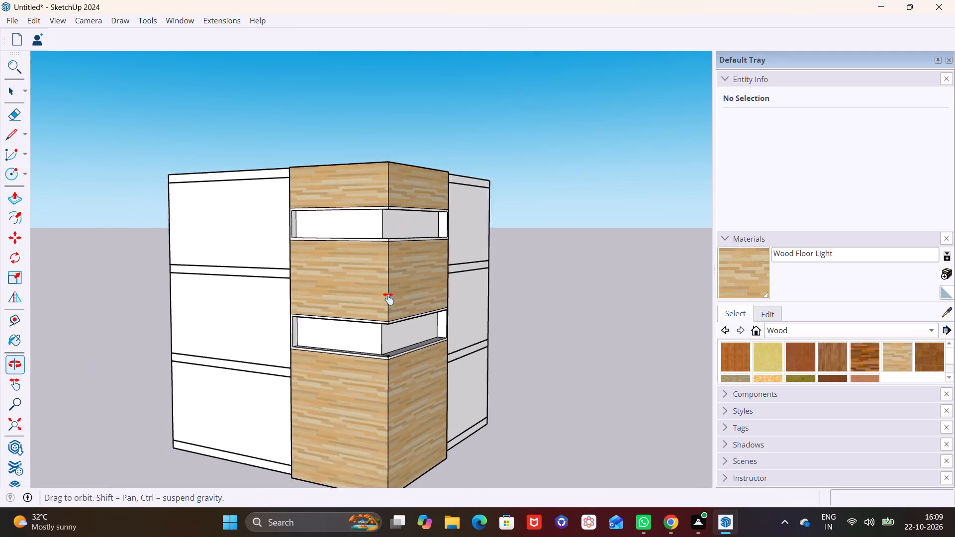
pyautogui.keyDown('shift'); pyautogui.moveTo(388, 299); pyautogui.dragTo(404, 285, button='middle'); pyautogui.keyUp('shift')
pyautogui.scroll(1, 369, 334)
pyautogui.moveTo(369, 334); pyautogui.dragTo(395, 336, button='middle')
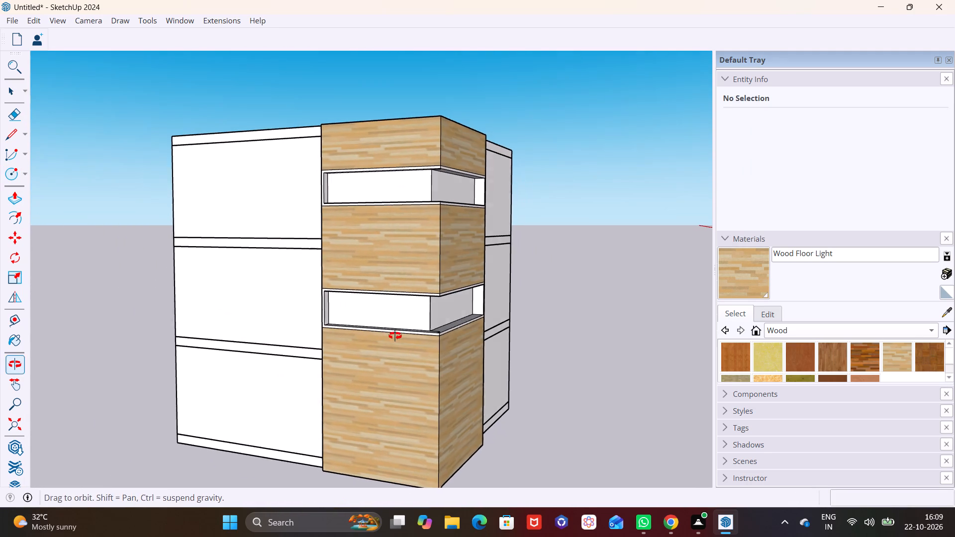
pyautogui.moveTo(395, 336); pyautogui.dragTo(397, 336, button='middle')
pyautogui.scroll(1, 270, 256)
pyautogui.keyDown('shift'); pyautogui.scroll(1, 262, 246); pyautogui.keyUp('shift')
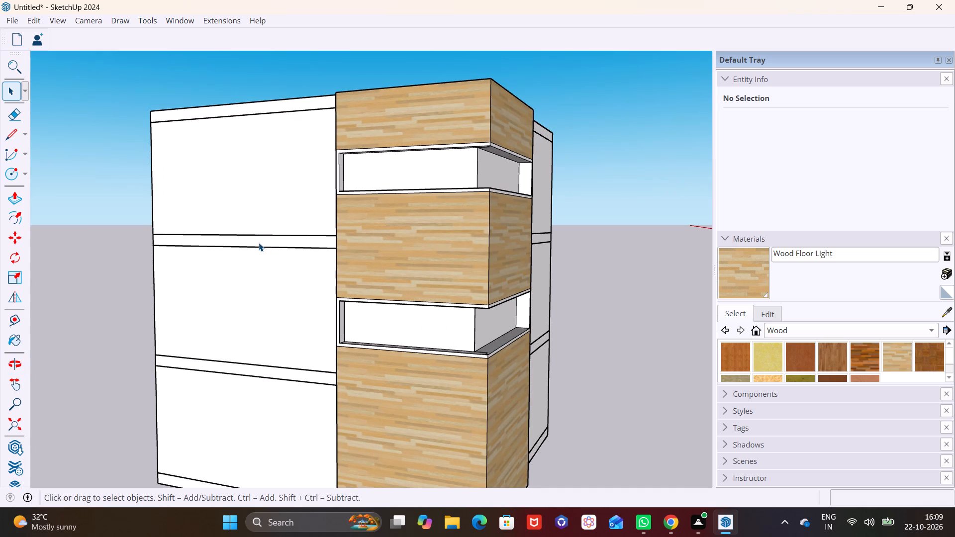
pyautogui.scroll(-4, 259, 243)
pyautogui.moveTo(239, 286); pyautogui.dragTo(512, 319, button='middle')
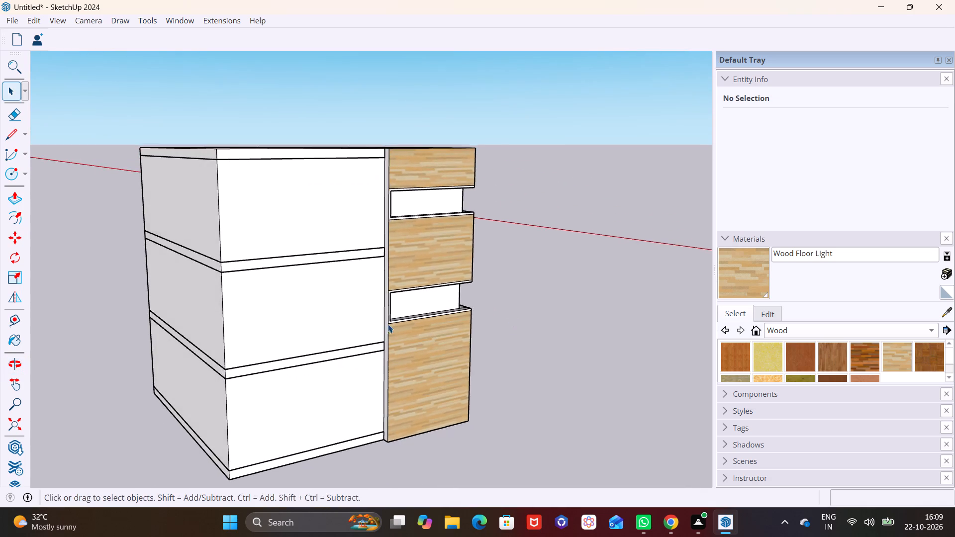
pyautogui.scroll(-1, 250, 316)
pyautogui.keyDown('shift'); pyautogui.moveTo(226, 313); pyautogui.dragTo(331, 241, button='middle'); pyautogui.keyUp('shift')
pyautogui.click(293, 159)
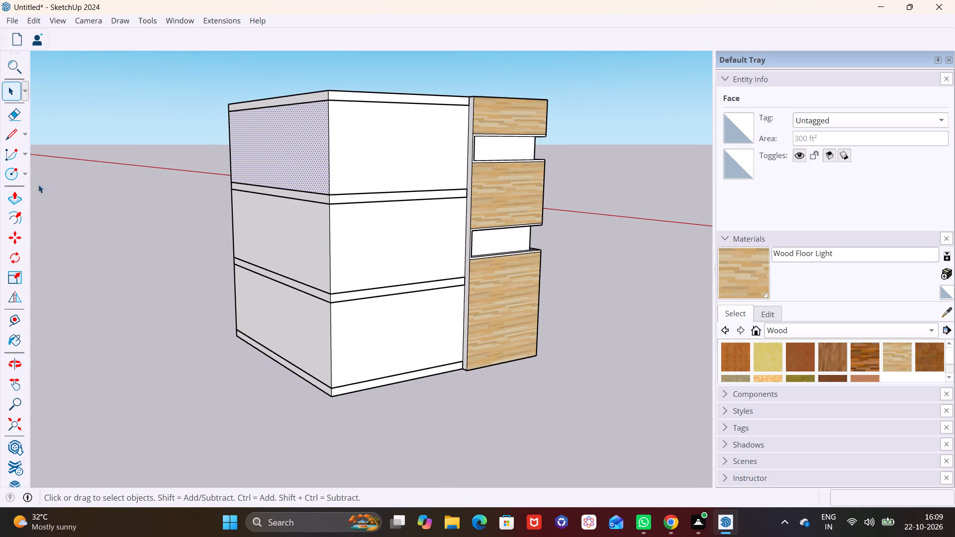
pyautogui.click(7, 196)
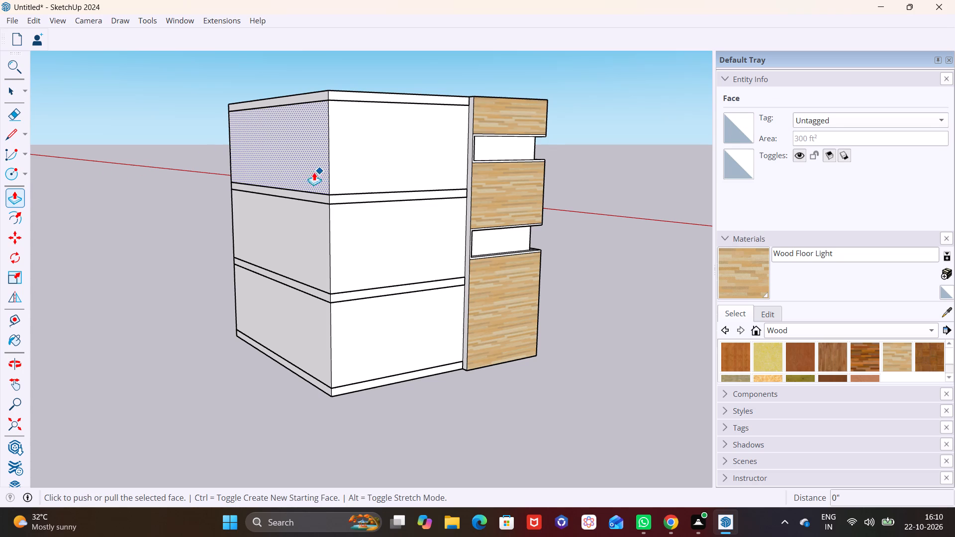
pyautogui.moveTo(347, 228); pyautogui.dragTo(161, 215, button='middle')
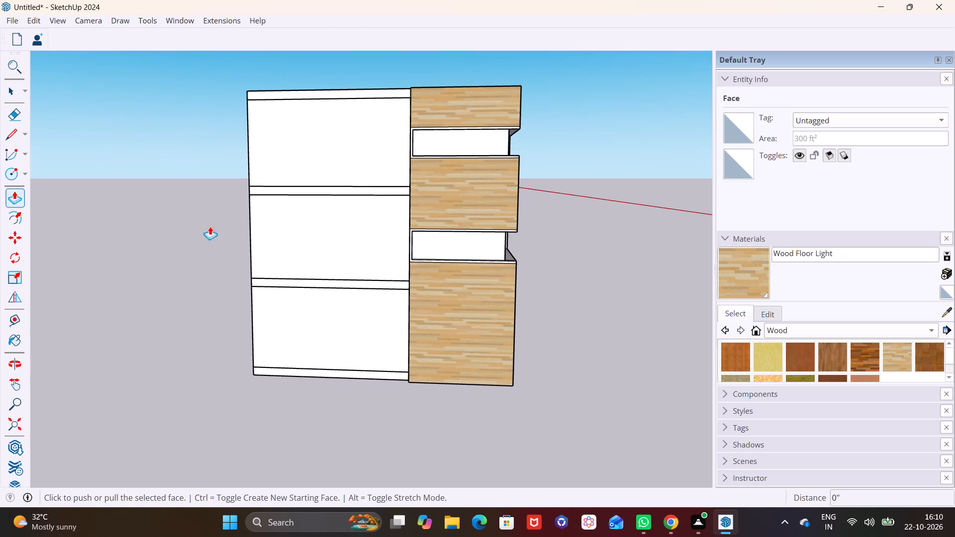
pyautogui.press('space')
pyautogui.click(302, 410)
# Search 3D Warehouse for WINDOW.
pyautogui.moveTo(282, 351); pyautogui.dragTo(172, 325, button='middle')
pyautogui.keyDown('shift'); pyautogui.moveTo(291, 265); pyautogui.dragTo(212, 318, button='middle'); pyautogui.keyUp('shift')
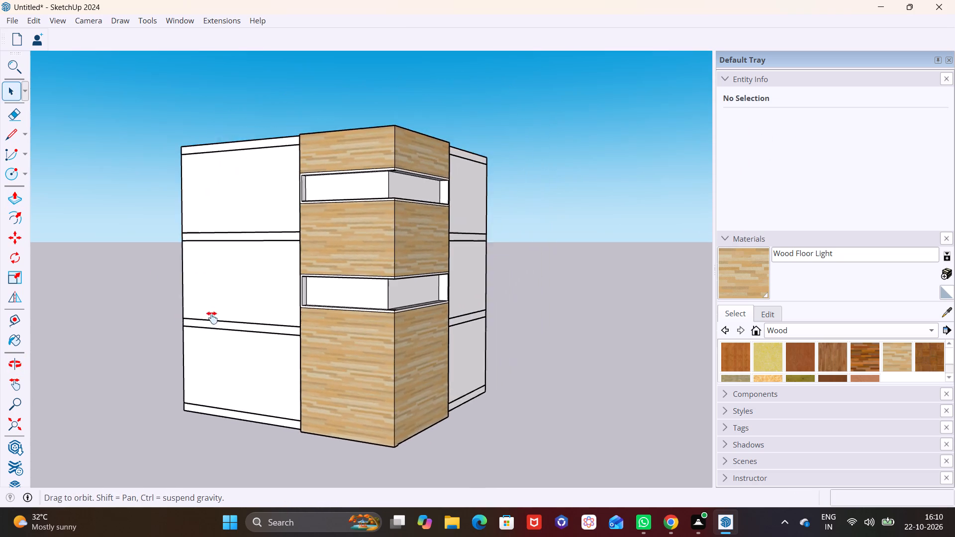
pyautogui.keyDown('shift'); pyautogui.moveTo(212, 318); pyautogui.dragTo(170, 333, button='middle'); pyautogui.keyUp('shift')
pyautogui.scroll(1, 215, 323)
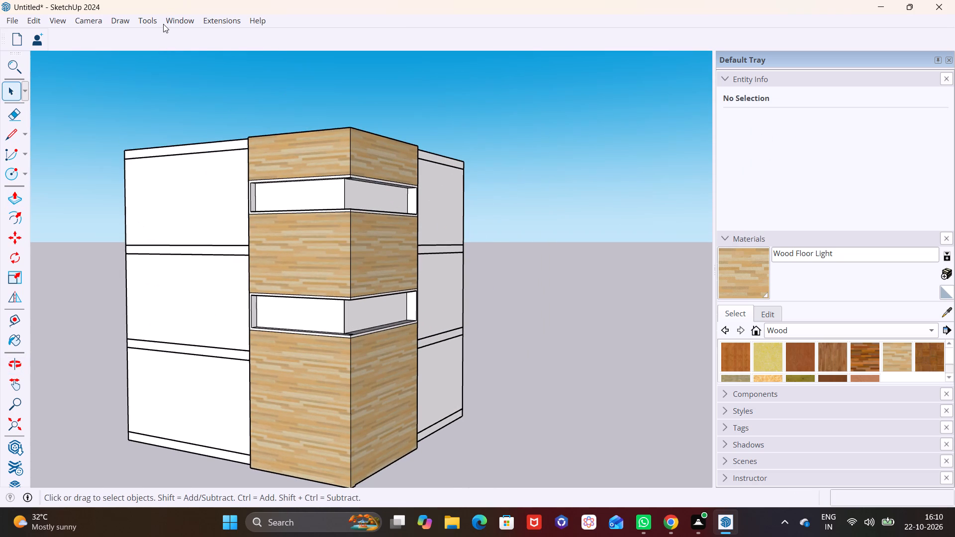
pyautogui.click(163, 24)
pyautogui.click(192, 121)
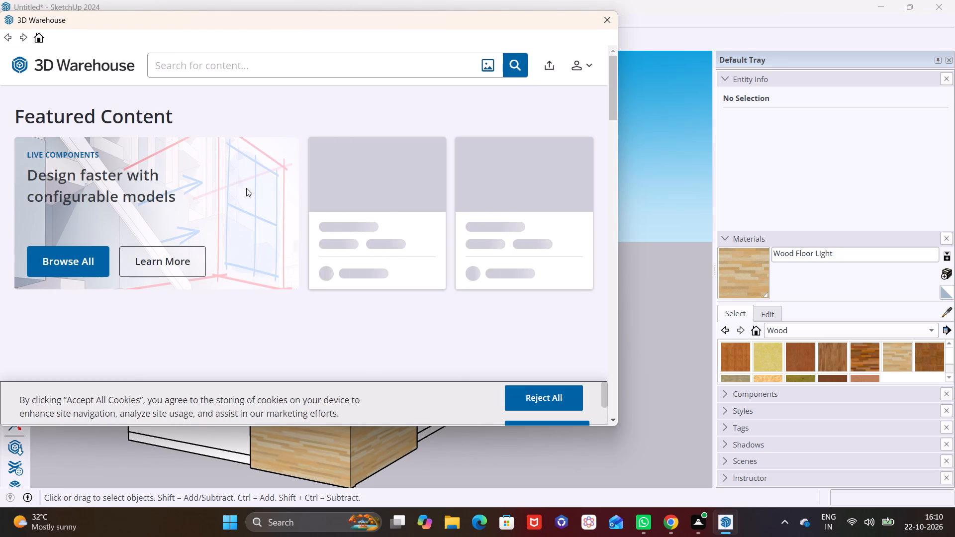
pyautogui.click(251, 68)
pyautogui.write('WINDOW')
pyautogui.press('Return')
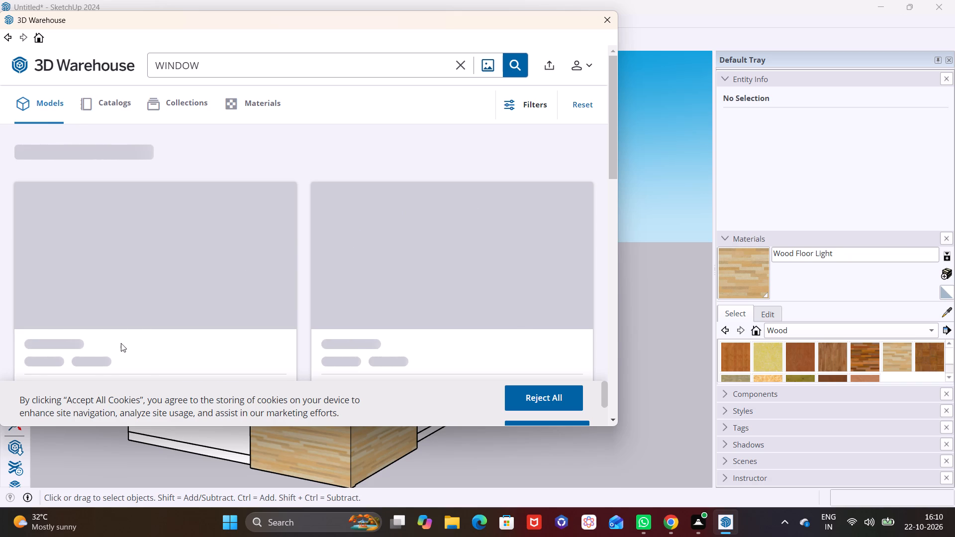
# Browse the window models and download the brown wood-framed 86 KB window directly into the building model.
pyautogui.scroll(-10, 294, 288)
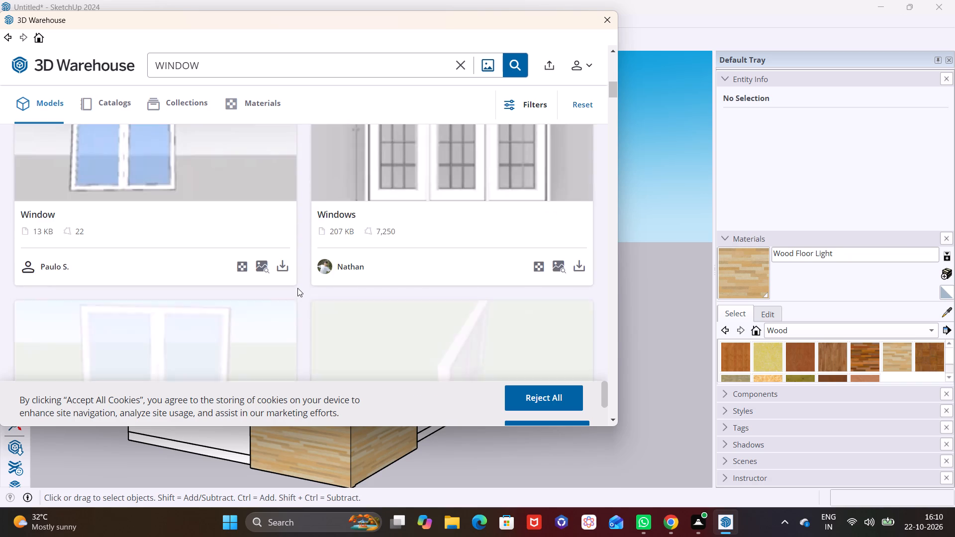
pyautogui.scroll(-13, 297, 288)
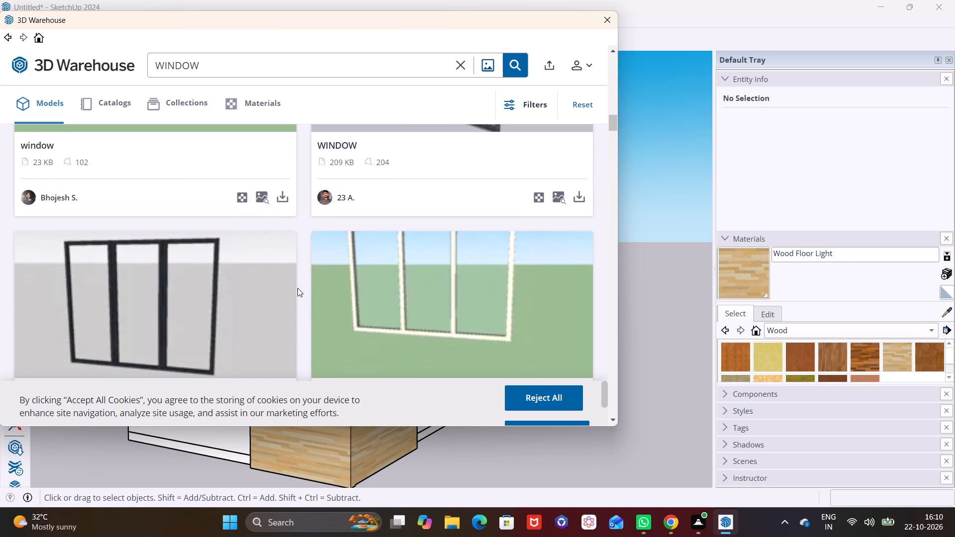
pyautogui.scroll(-18, 297, 288)
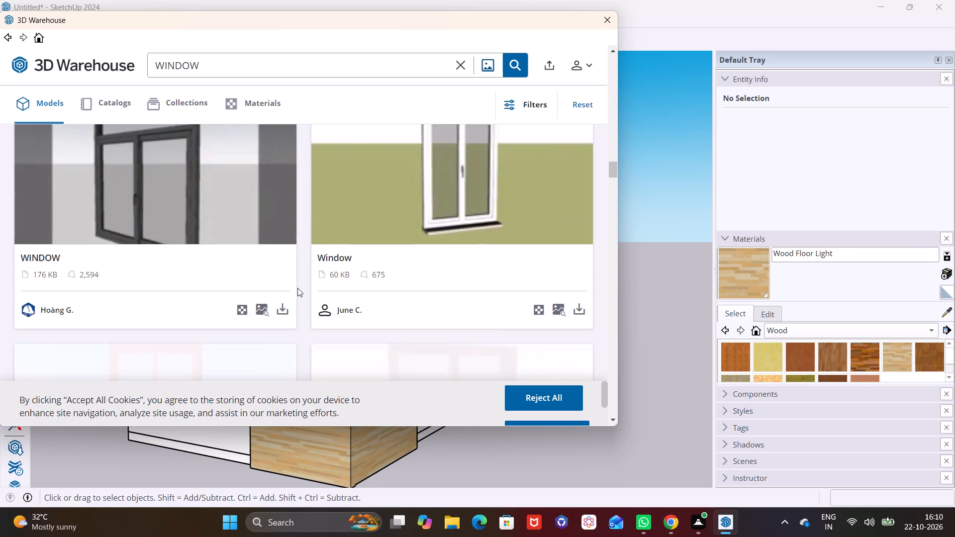
pyautogui.scroll(-3, 297, 288)
pyautogui.scroll(-2, 505, 287)
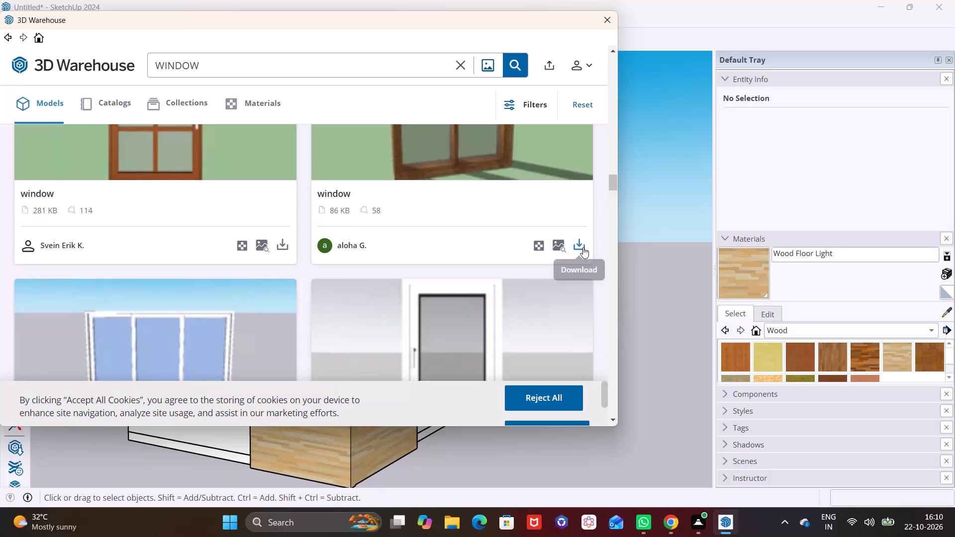
pyautogui.click(581, 245)
pyautogui.click(282, 236)
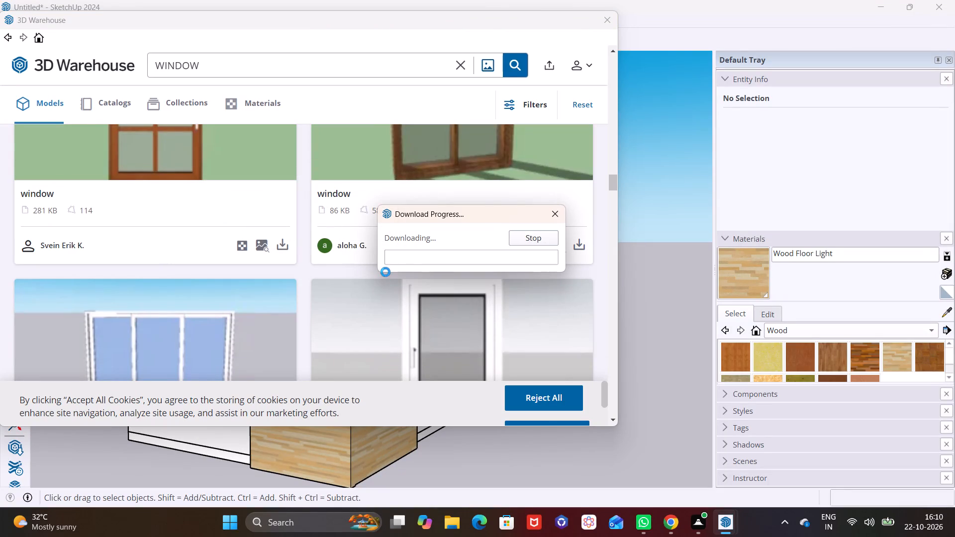
# Place the downloaded window on the top-storey white wall, close beside the corner volume's roughly 12' wide side.
pyautogui.moveTo(196, 224); pyautogui.dragTo(210, 224, button='middle')
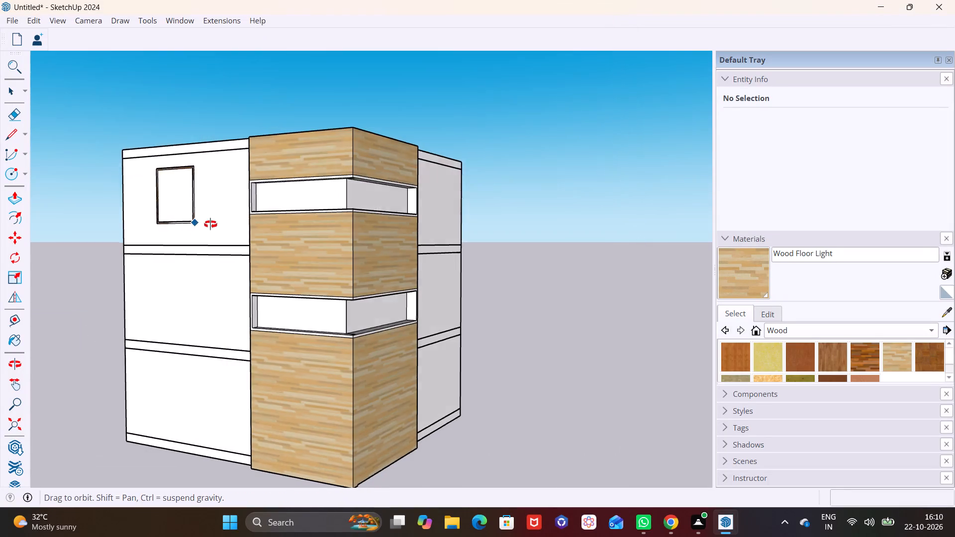
pyautogui.moveTo(210, 224); pyautogui.dragTo(344, 246, button='middle')
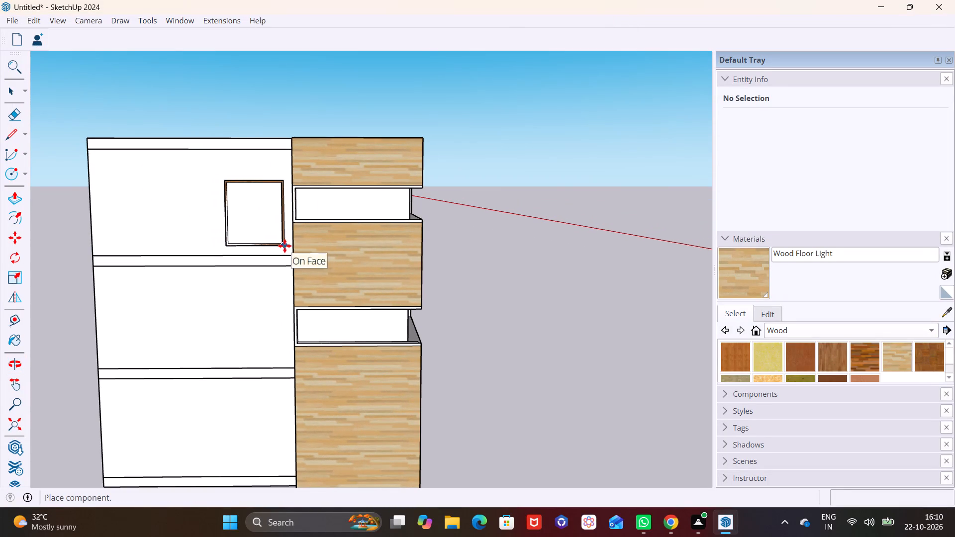
pyautogui.click(287, 238)
pyautogui.moveTo(262, 246); pyautogui.dragTo(411, 263, button='middle')
pyautogui.scroll(4, 331, 243)
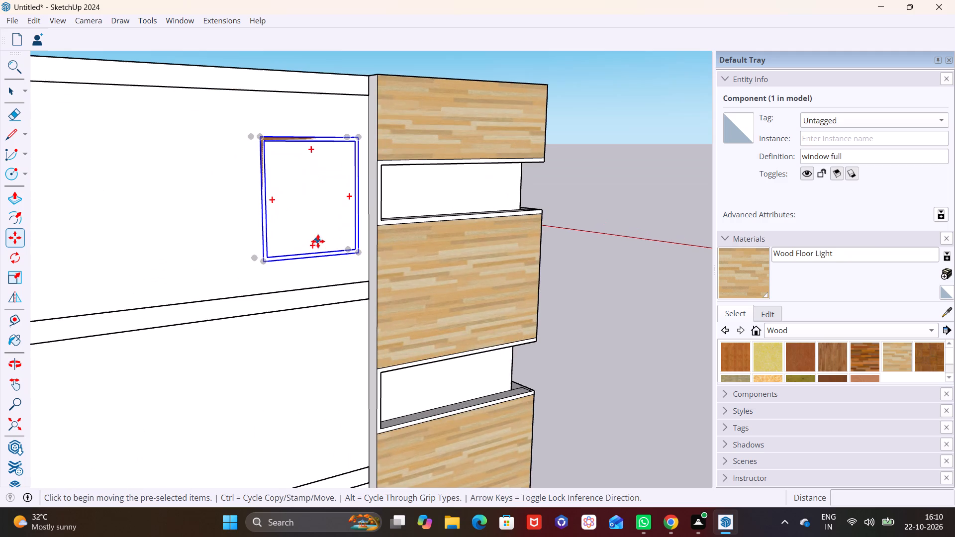
# Move the window about 6" outward so its frame projects from the top-storey white wall.
pyautogui.scroll(1, 318, 241)
pyautogui.moveTo(292, 250); pyautogui.dragTo(379, 252, button='middle')
pyautogui.press('m')
pyautogui.click(350, 267)
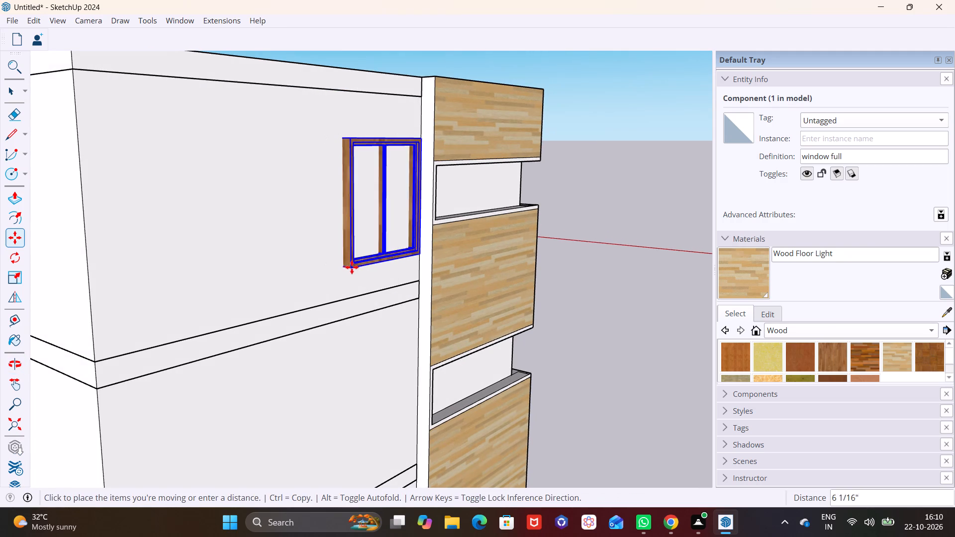
pyautogui.click(352, 267)
# Lower the window on the top-storey wall so its base meets the upper edge of the floor slab.
pyautogui.moveTo(404, 277); pyautogui.dragTo(199, 263, button='middle')
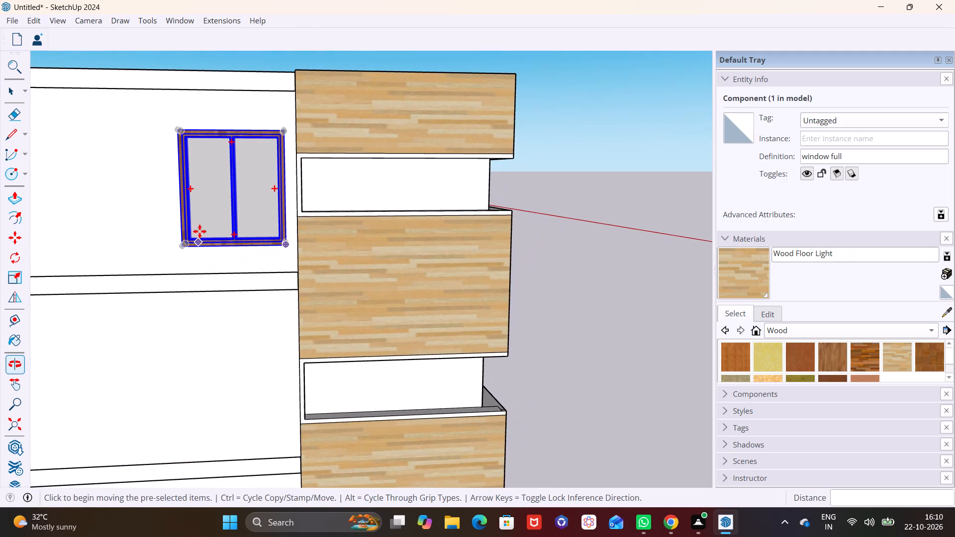
pyautogui.scroll(-3, 215, 202)
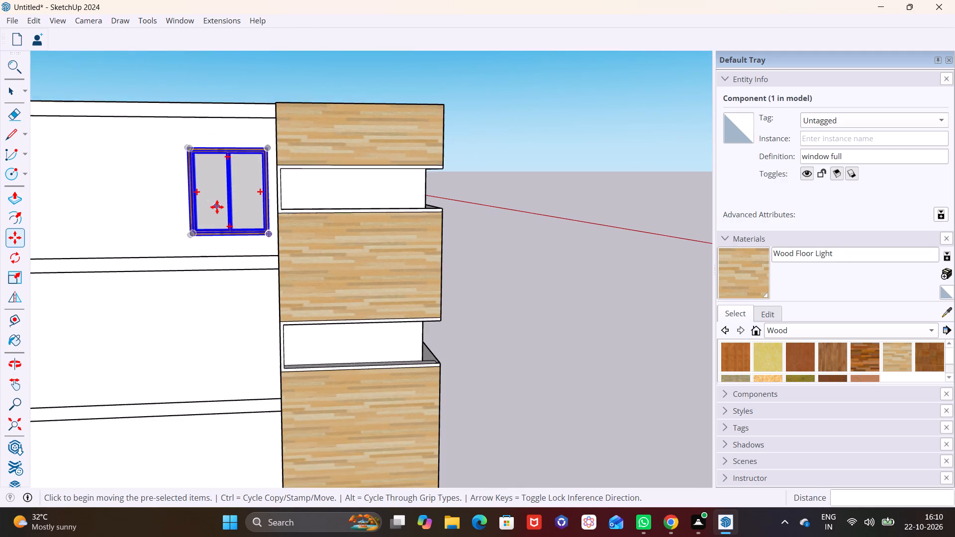
pyautogui.scroll(-5, 217, 207)
pyautogui.moveTo(268, 255); pyautogui.dragTo(218, 262, button='middle')
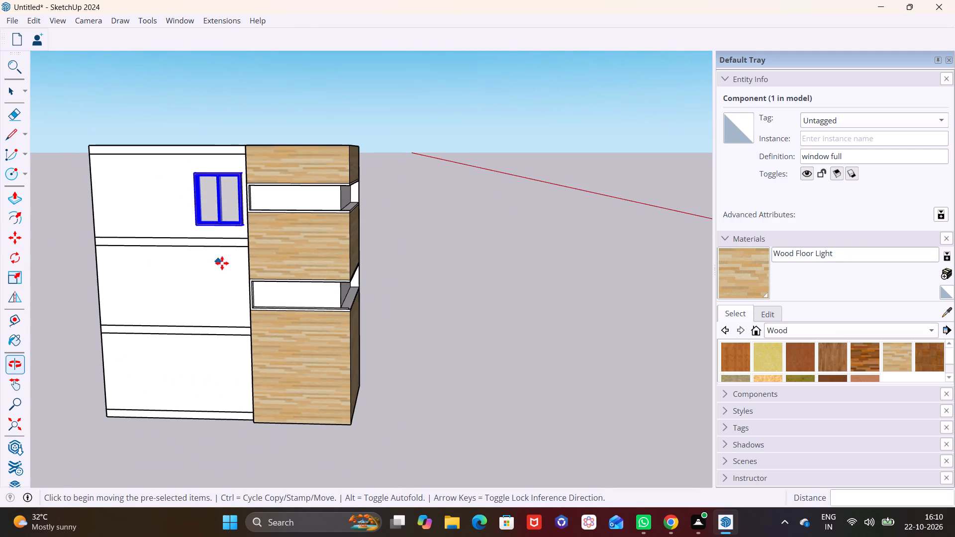
pyautogui.keyDown('shift'); pyautogui.moveTo(223, 261); pyautogui.dragTo(202, 304, button='middle'); pyautogui.keyUp('shift')
pyautogui.scroll(5, 173, 231)
pyautogui.moveTo(264, 263); pyautogui.dragTo(357, 233, button='middle')
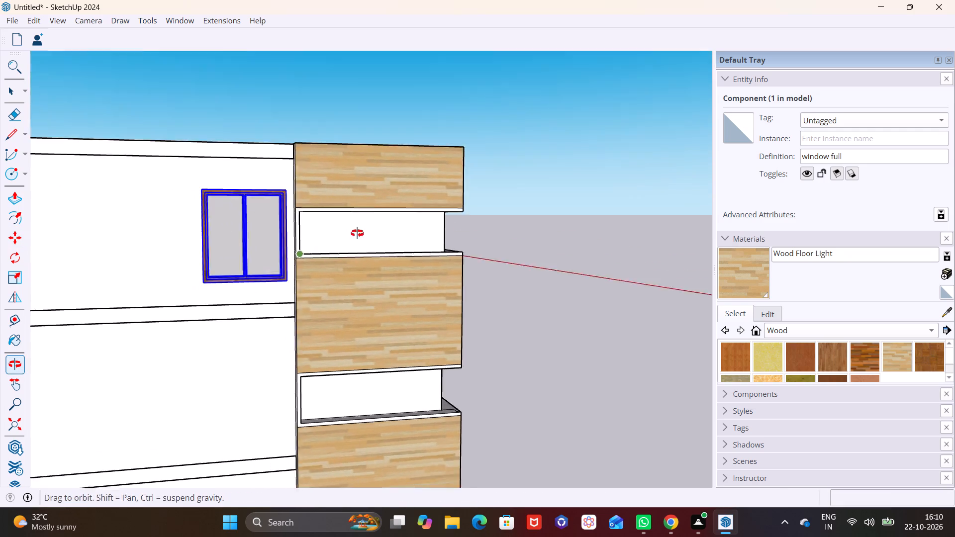
pyautogui.moveTo(357, 233); pyautogui.dragTo(365, 229, button='middle')
pyautogui.scroll(2, 191, 285)
pyautogui.keyDown('shift'); pyautogui.moveTo(247, 296); pyautogui.dragTo(280, 238, button='middle'); pyautogui.keyUp('shift')
pyautogui.scroll(3, 274, 237)
pyautogui.click(242, 209)
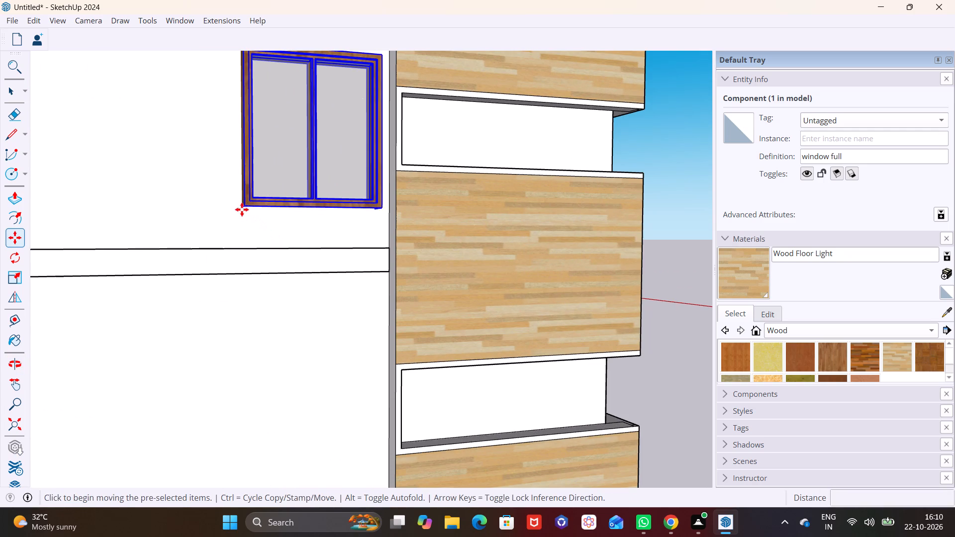
pyautogui.click(244, 252)
# Move the lowered window about 7" outward so its frame stands out from the wall, and deselect it.
pyautogui.scroll(1, 278, 238)
pyautogui.moveTo(282, 239); pyautogui.dragTo(330, 264, button='middle')
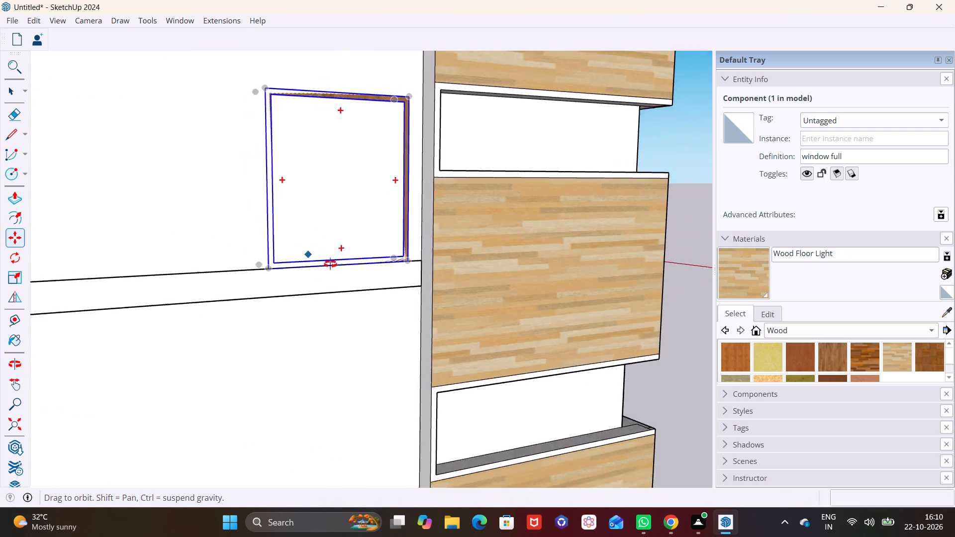
pyautogui.moveTo(330, 264); pyautogui.dragTo(431, 279, button='middle')
pyautogui.click(368, 285)
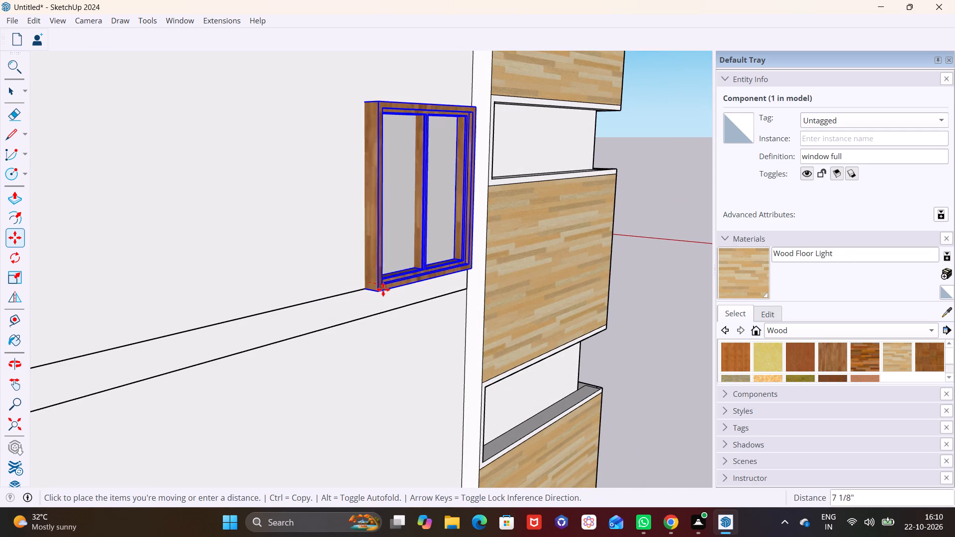
pyautogui.click(380, 287)
pyautogui.press('space')
pyautogui.click(358, 343)
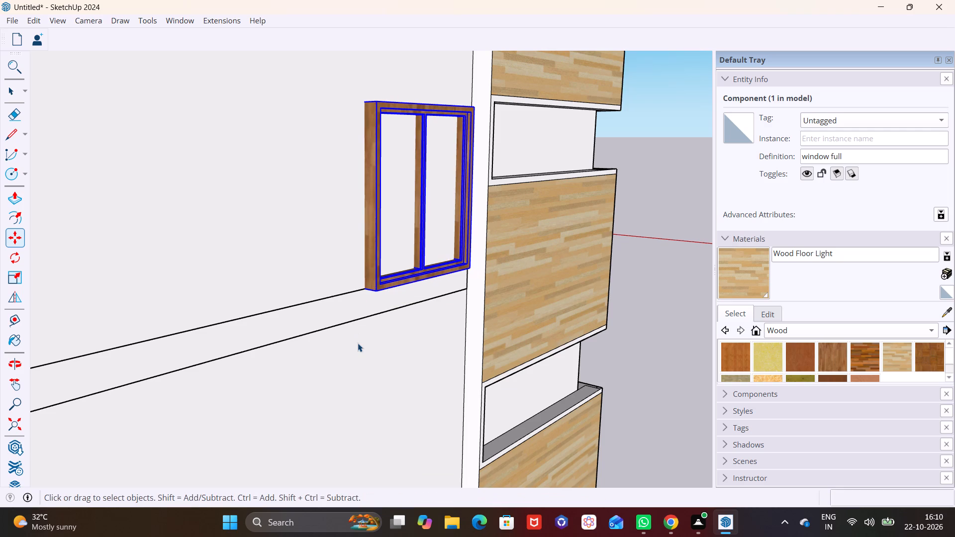
# Draw a thin rectangle about 2 1/2" by 5' 7" on the wall along the window's top edge.
pyautogui.moveTo(365, 335); pyautogui.dragTo(245, 323, button='middle')
pyautogui.keyDown('shift'); pyautogui.moveTo(320, 286); pyautogui.dragTo(284, 341, button='middle'); pyautogui.keyUp('shift')
pyautogui.scroll(4, 242, 251)
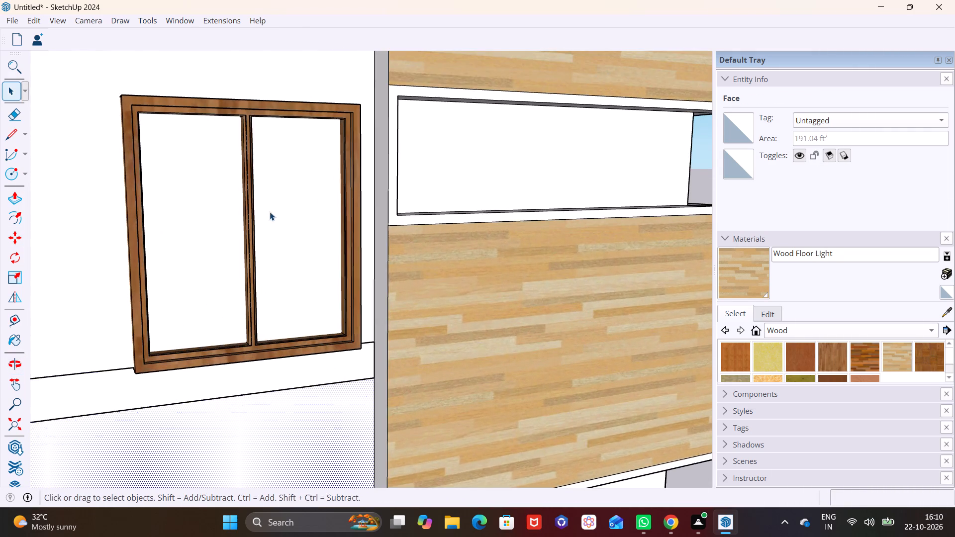
pyautogui.moveTo(270, 212); pyautogui.dragTo(275, 304, button='middle')
pyautogui.scroll(2, 231, 228)
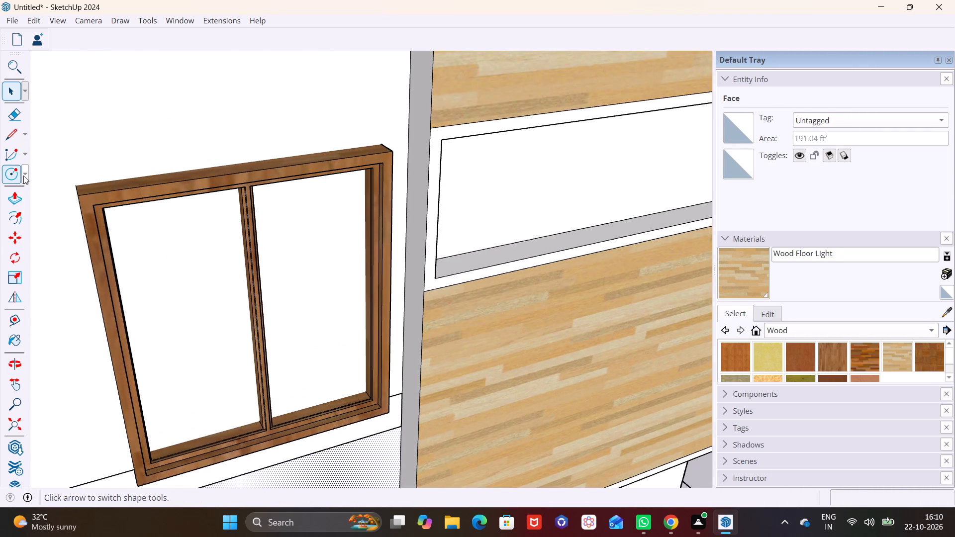
pyautogui.click(23, 176)
pyautogui.click(24, 191)
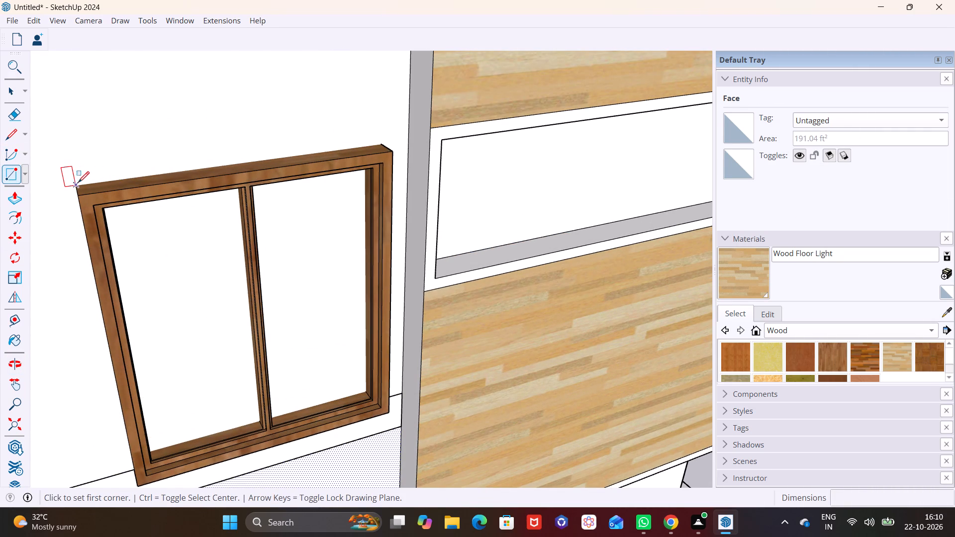
pyautogui.click(75, 183)
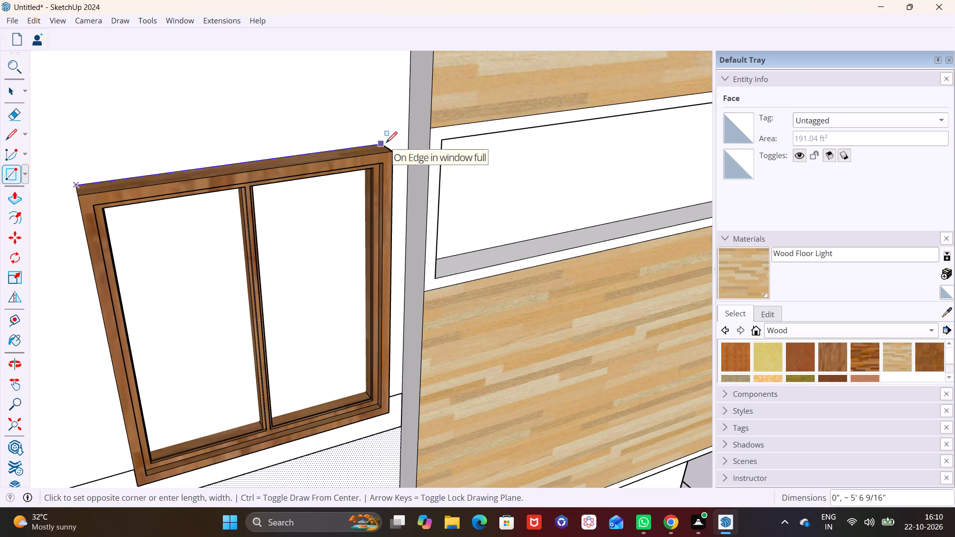
pyautogui.click(382, 133)
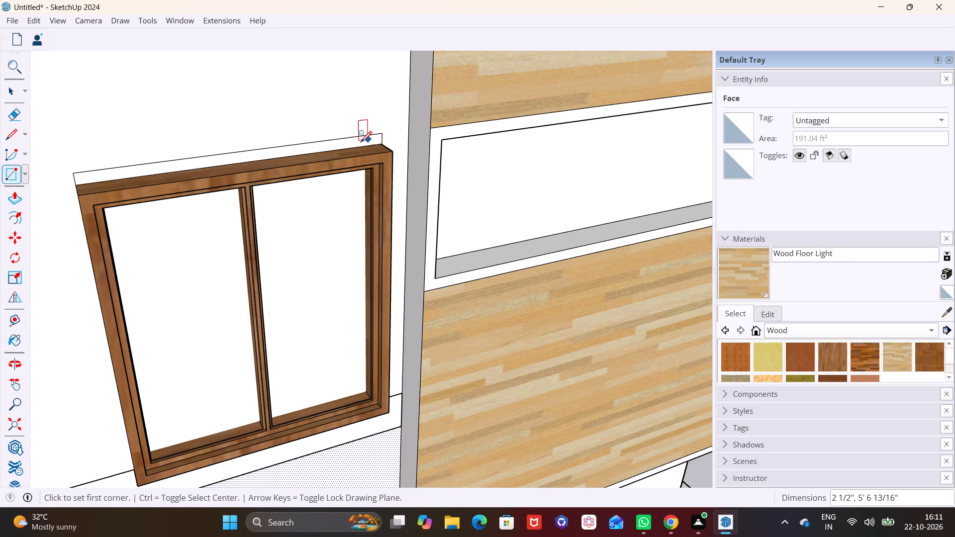
# Push/Pull the thin rectangle above the window outward about 3' 7" to form a canopy.
pyautogui.press('space')
pyautogui.click(287, 147)
pyautogui.click(268, 154)
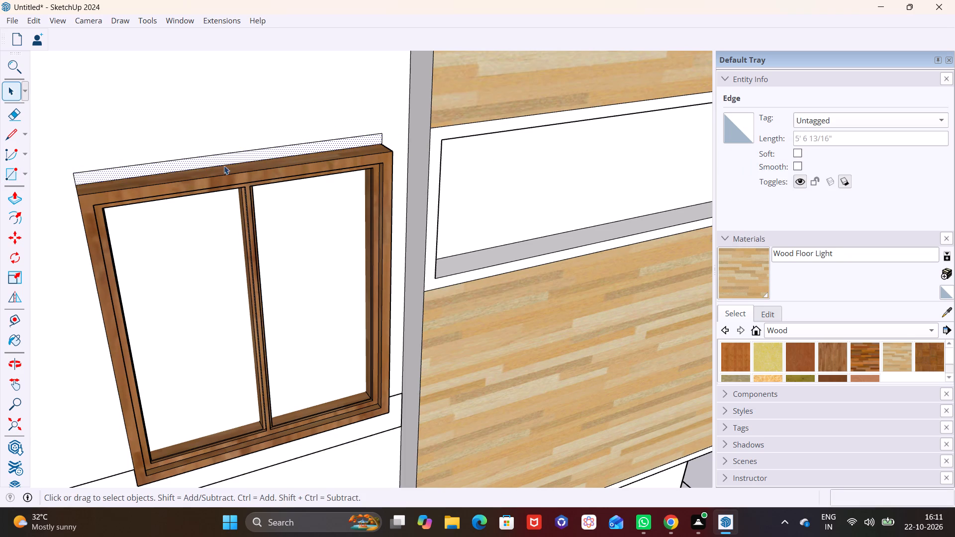
pyautogui.click(9, 193)
pyautogui.click(93, 178)
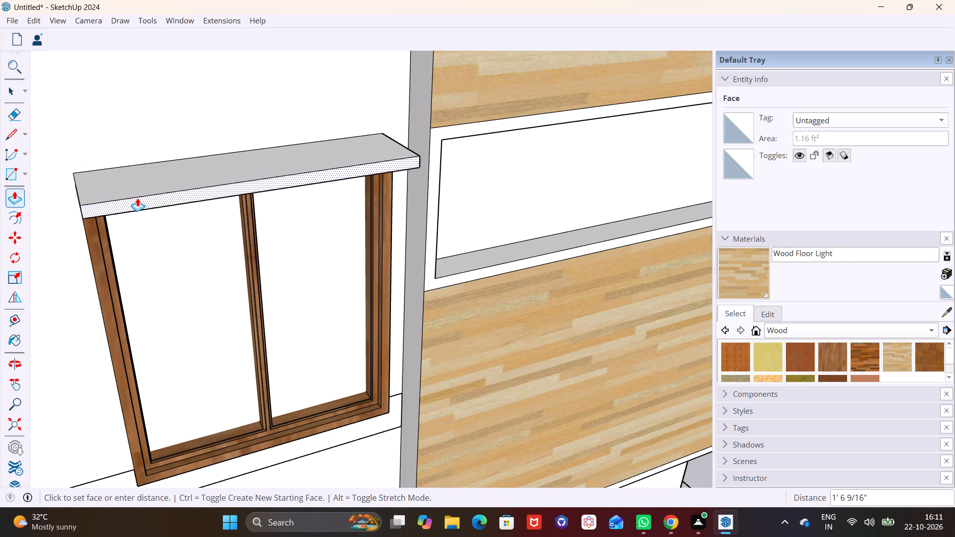
pyautogui.moveTo(137, 198); pyautogui.dragTo(167, 94, button='middle')
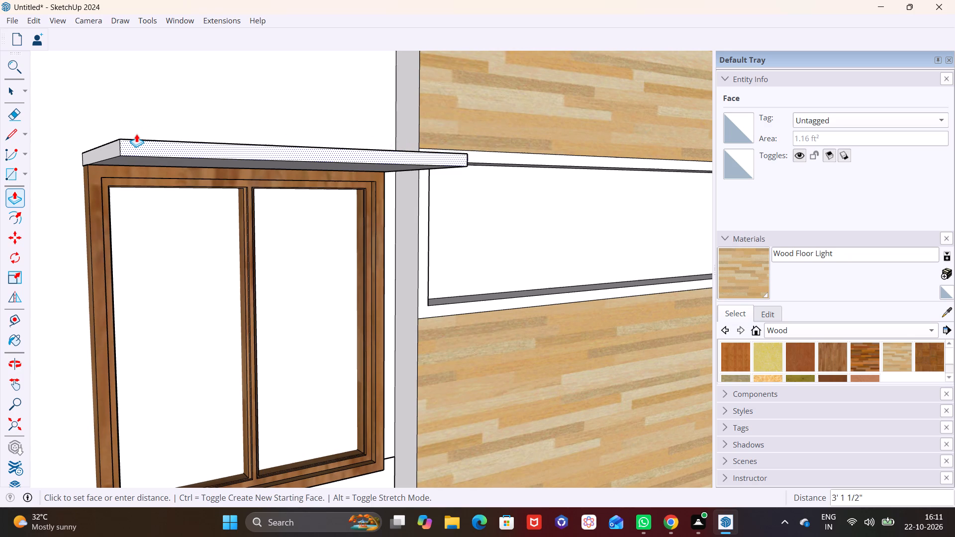
pyautogui.click(147, 136)
# Push the canopy's front face back toward the wall to shorten its projection over the window.
pyautogui.moveTo(408, 235); pyautogui.dragTo(198, 281, button='middle')
pyautogui.scroll(-6, 255, 271)
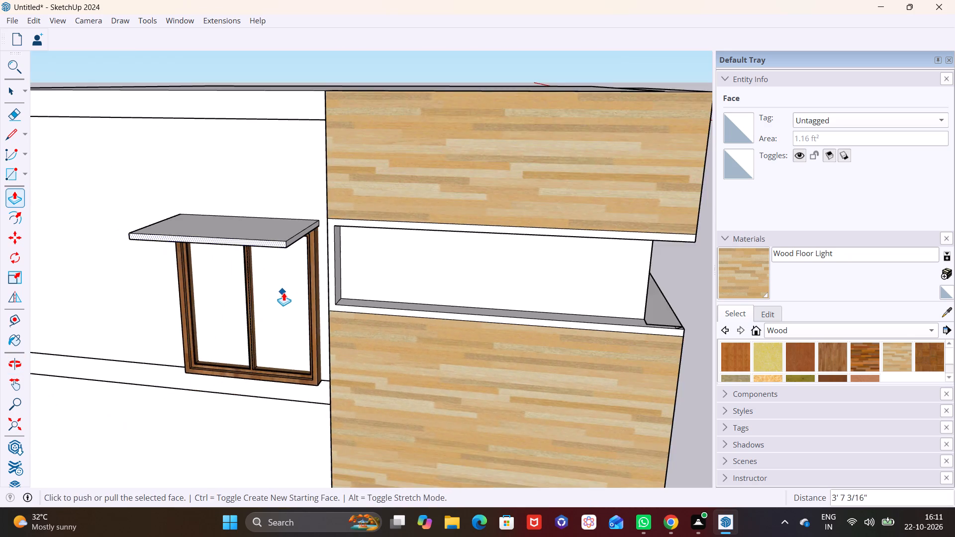
pyautogui.moveTo(284, 292); pyautogui.dragTo(150, 247, button='middle')
pyautogui.scroll(5, 243, 123)
pyautogui.click(173, 241)
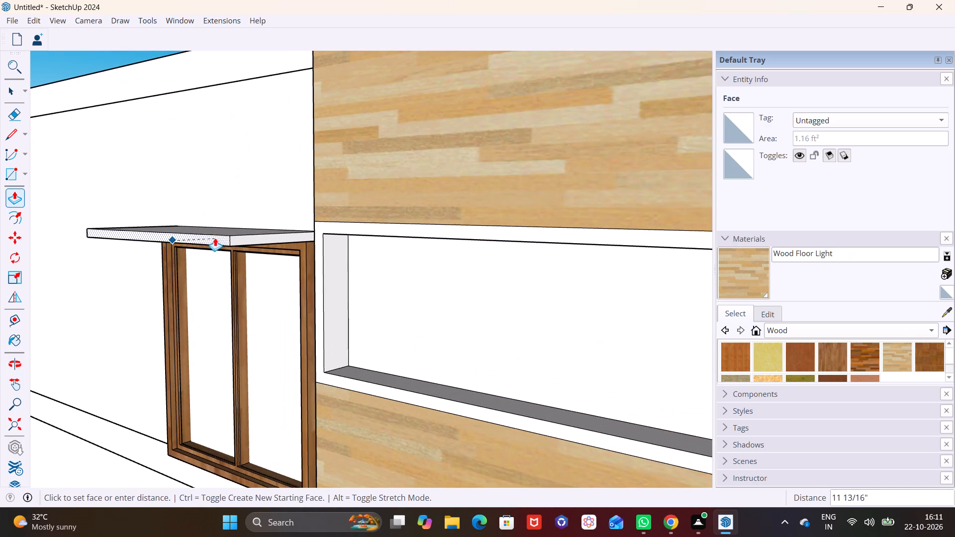
pyautogui.click(243, 235)
pyautogui.press('space')
pyautogui.click(227, 193)
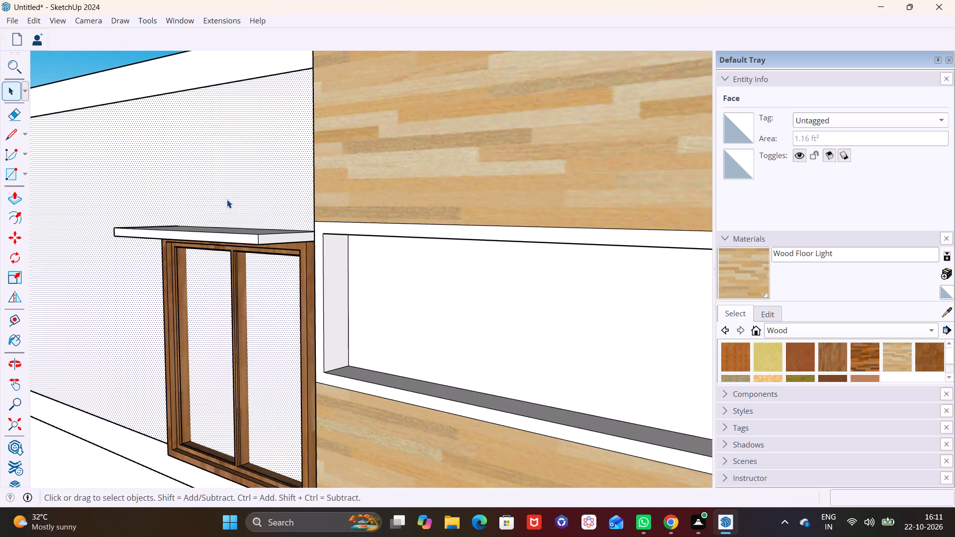
# Examine the window and its canopy from below, the side and farther back against the wall.
pyautogui.scroll(-3, 241, 270)
pyautogui.moveTo(246, 315); pyautogui.dragTo(258, 199, button='middle')
pyautogui.scroll(-3, 281, 303)
pyautogui.keyDown('shift'); pyautogui.moveTo(277, 340); pyautogui.dragTo(284, 230, button='middle'); pyautogui.keyUp('shift')
pyautogui.moveTo(282, 240); pyautogui.dragTo(280, 261, button='middle')
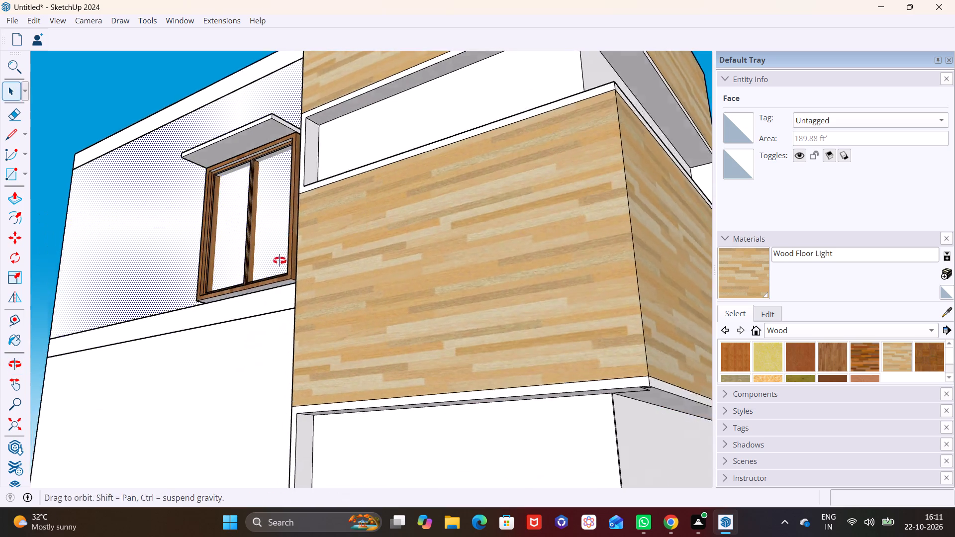
pyautogui.moveTo(280, 261); pyautogui.dragTo(255, 374, button='middle')
pyautogui.click(220, 326)
pyautogui.click(30, 237)
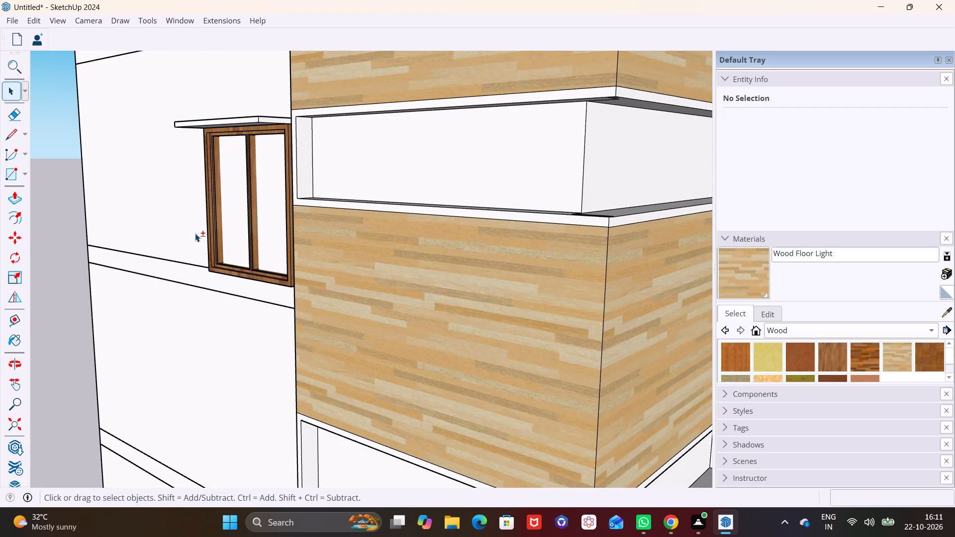
pyautogui.keyDown('shift'); pyautogui.moveTo(195, 233); pyautogui.dragTo(208, 303, button='middle'); pyautogui.keyUp('shift')
pyautogui.moveTo(244, 310); pyautogui.dragTo(326, 306, button='middle')
pyautogui.scroll(1, 205, 264)
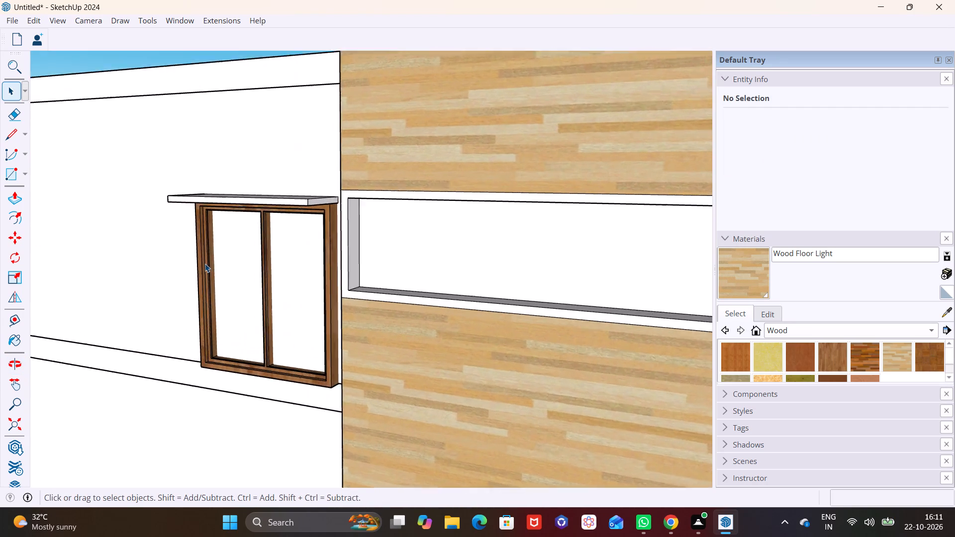
pyautogui.scroll(3, 205, 264)
pyautogui.keyDown('shift'); pyautogui.moveTo(200, 275); pyautogui.dragTo(330, 272, button='middle'); pyautogui.keyUp('shift')
pyautogui.scroll(-6, 315, 281)
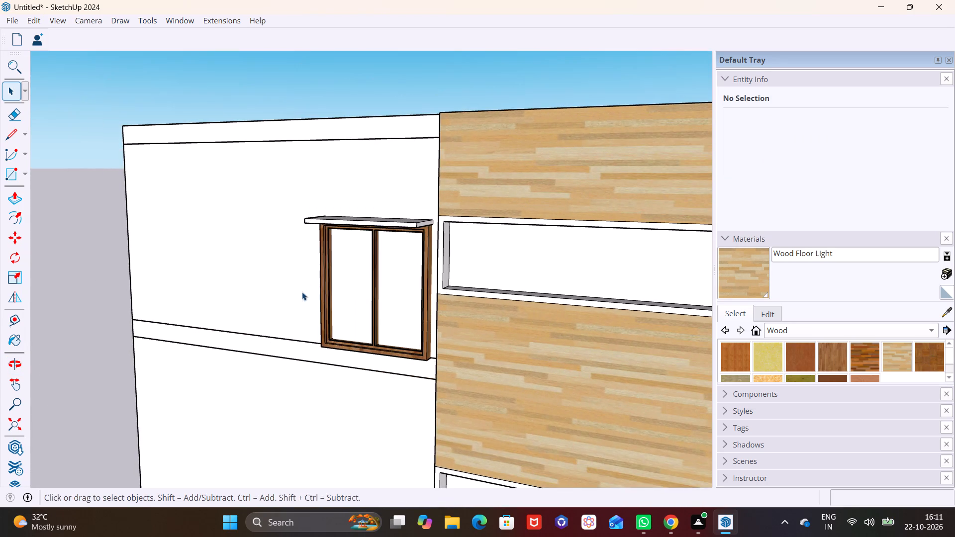
pyautogui.moveTo(302, 292); pyautogui.dragTo(271, 283, button='middle')
pyautogui.keyDown('shift'); pyautogui.scroll(-1, 271, 282); pyautogui.keyUp('shift')
pyautogui.scroll(-2, 266, 276)
pyautogui.keyDown('shift'); pyautogui.moveTo(266, 276); pyautogui.dragTo(351, 250, button='middle'); pyautogui.keyUp('shift')
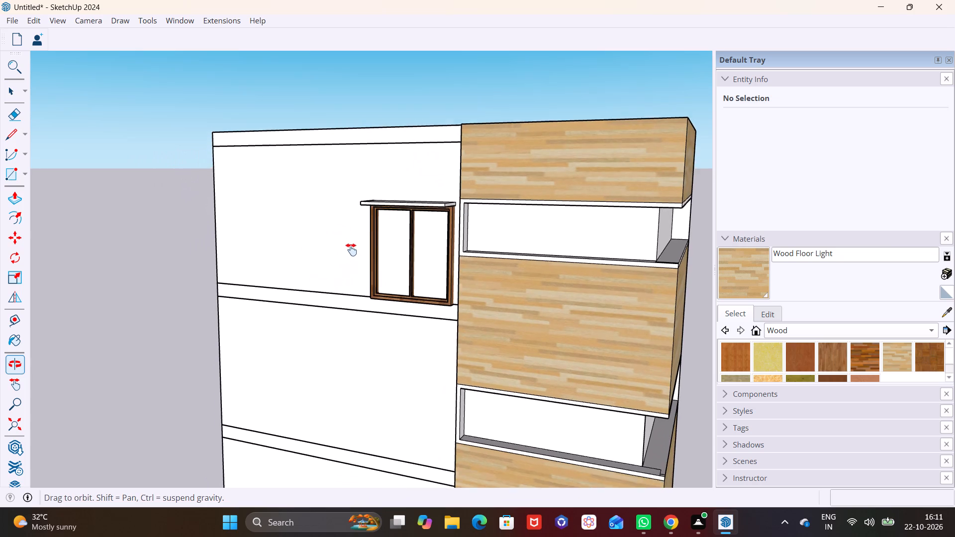
pyautogui.keyDown('shift'); pyautogui.moveTo(351, 250); pyautogui.dragTo(351, 243, button='middle'); pyautogui.keyUp('shift')
# Draw a vertical line about 9' 10" high on the white wall beside the window, starting at the slab's lower edge.
pyautogui.click(2, 136)
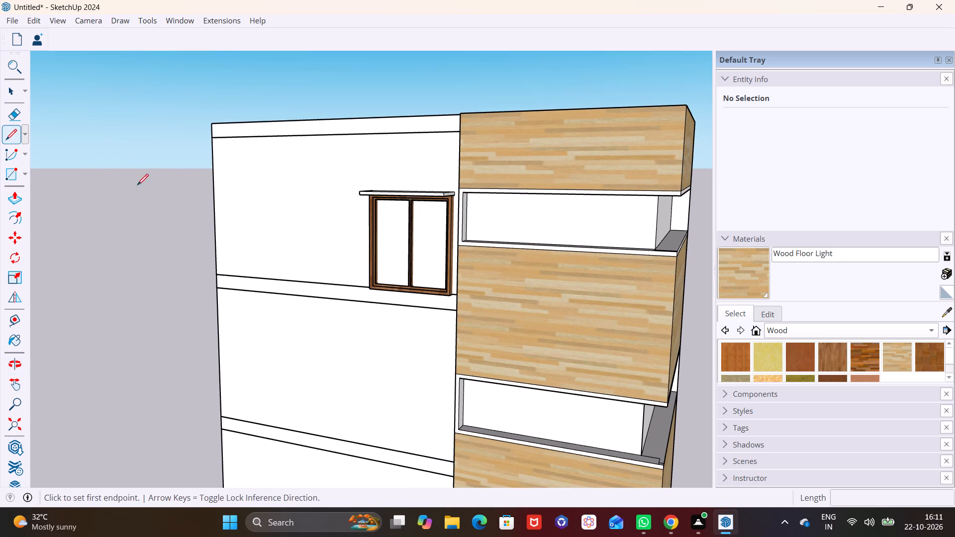
pyautogui.click(315, 295)
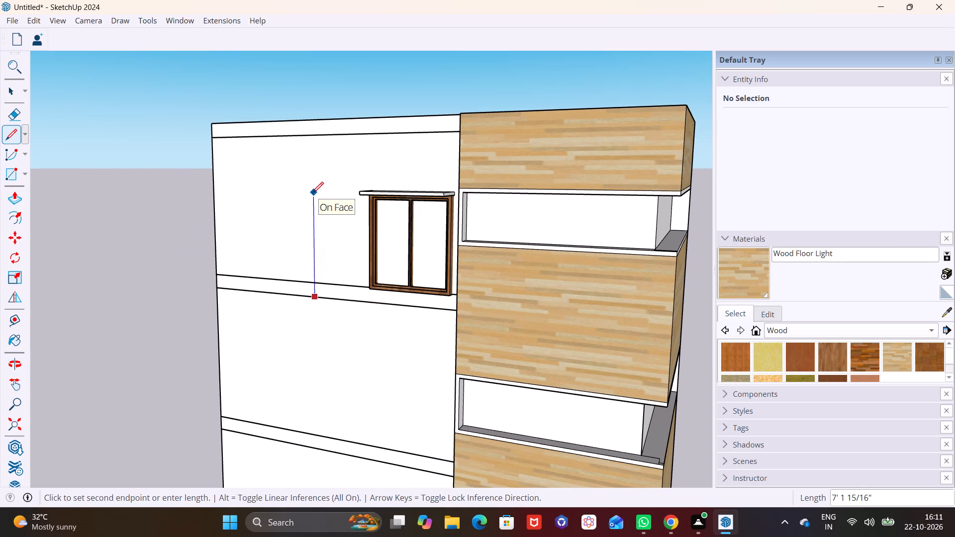
pyautogui.click(316, 154)
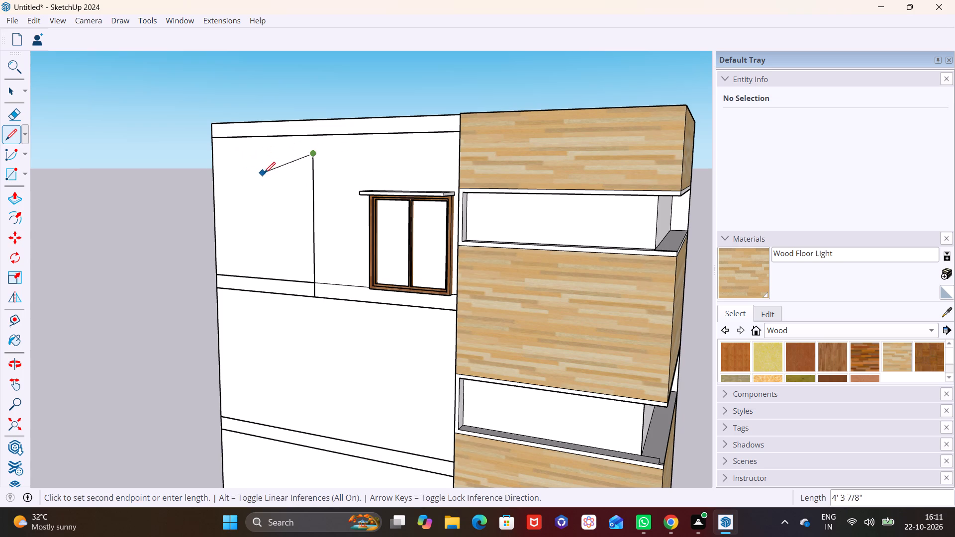
pyautogui.press('space')
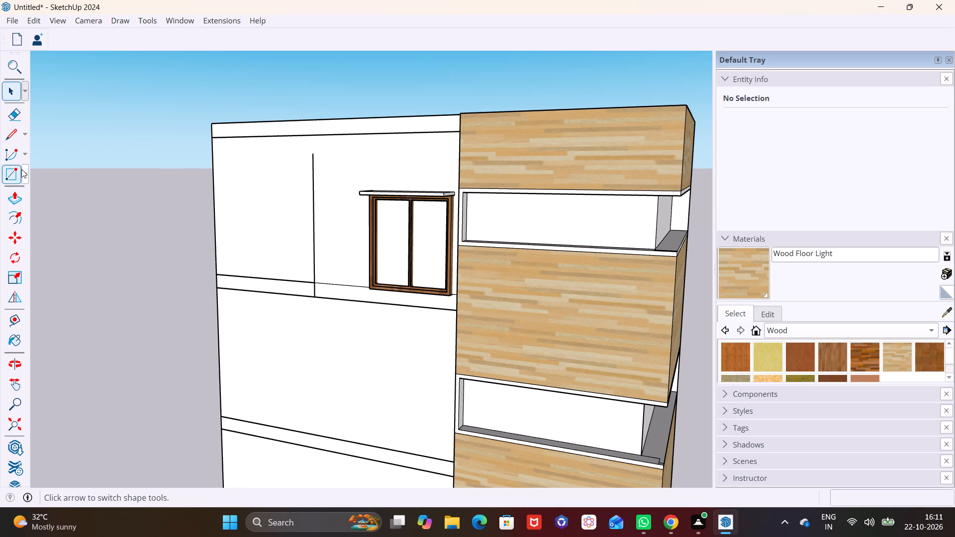
# Draw a rectangle about 9' 10" high and 1' 2" wide along the vertical line, on the side away from the window.
pyautogui.click(24, 172)
pyautogui.click(33, 188)
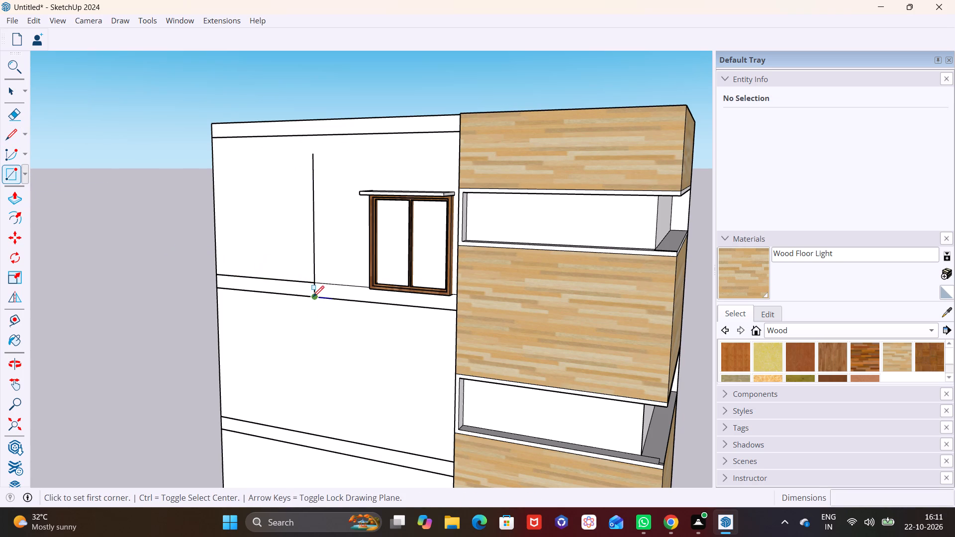
pyautogui.click(313, 297)
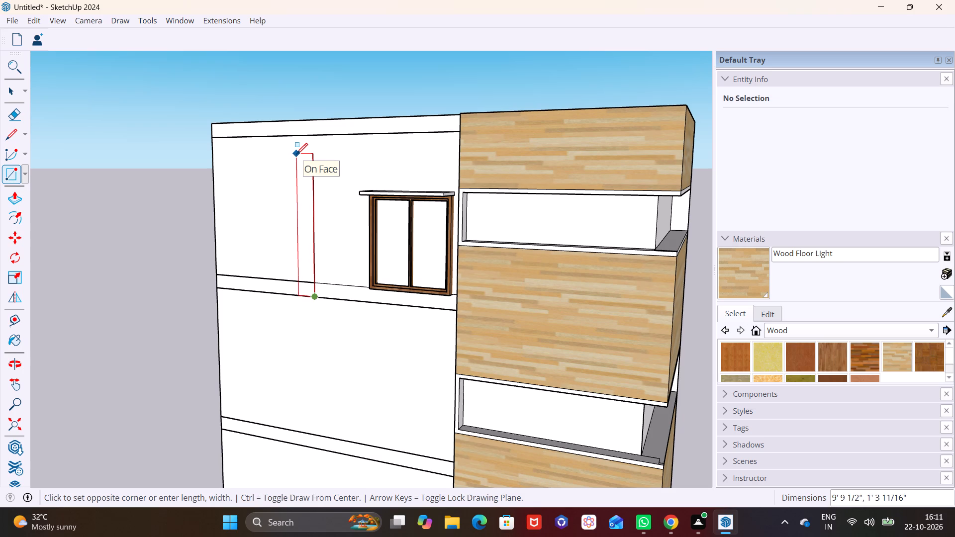
pyautogui.click(298, 153)
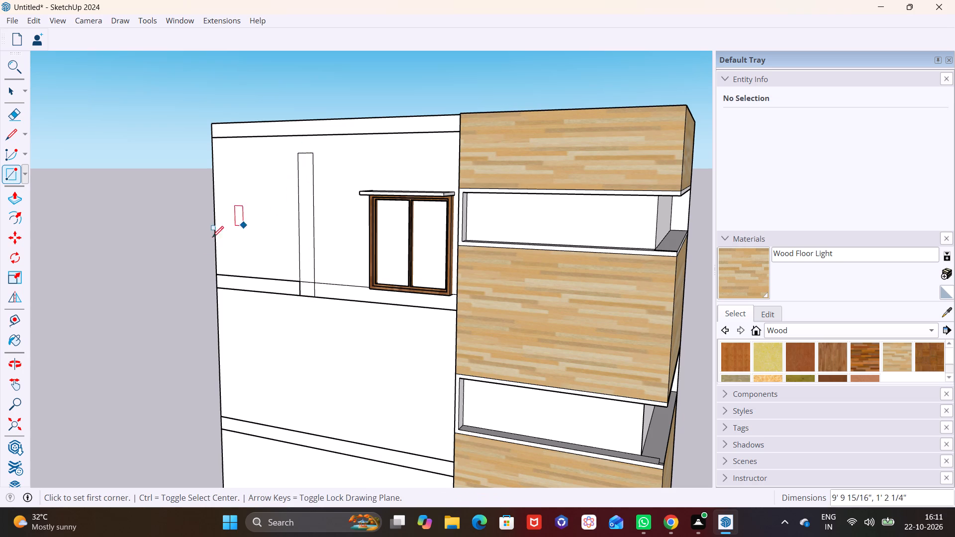
# Pull the tall narrow strip beside the window about 4' 4" out from the wall.
pyautogui.click(14, 97)
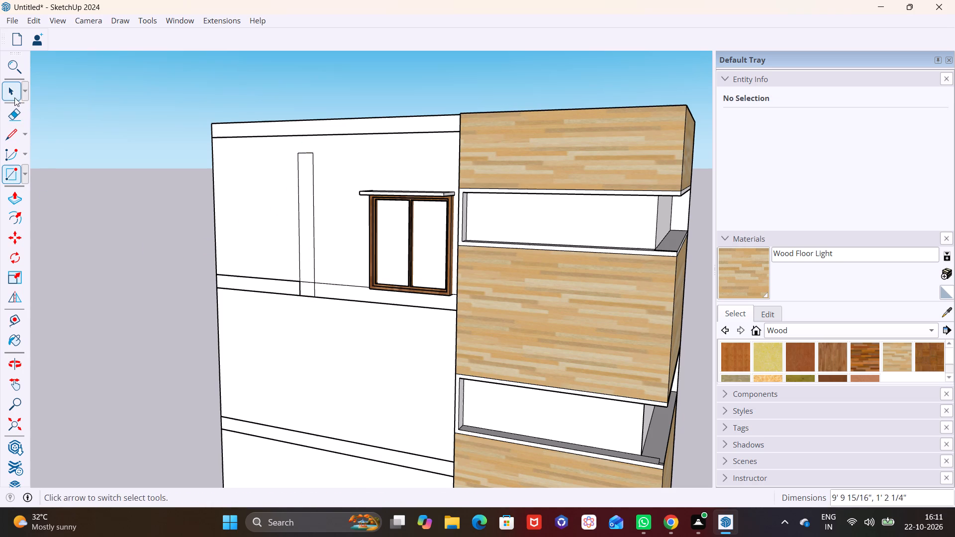
pyautogui.click(306, 245)
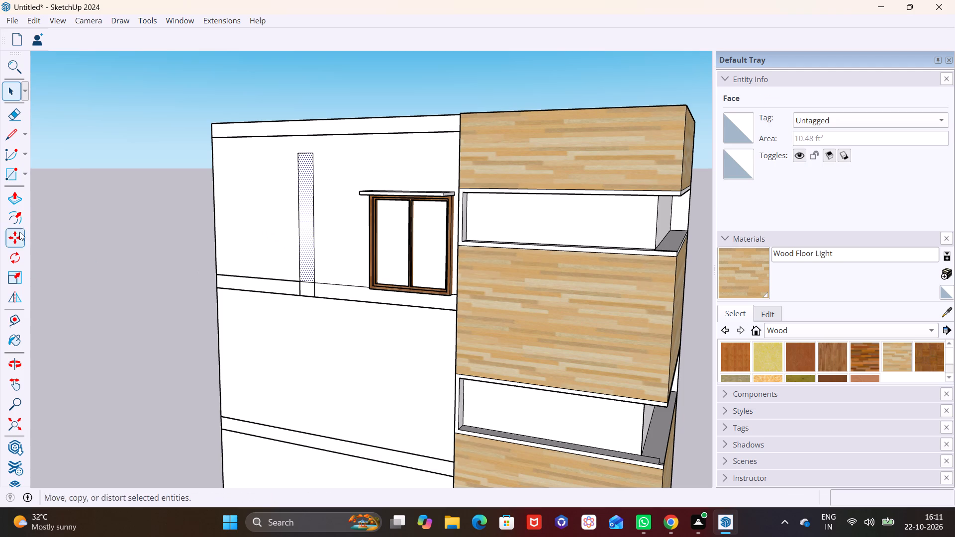
pyautogui.click(18, 199)
pyautogui.click(309, 255)
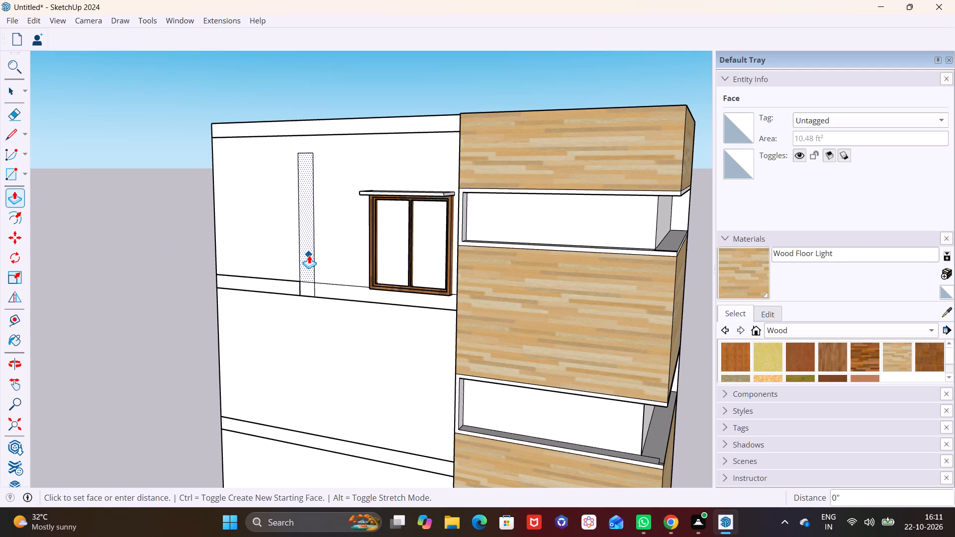
pyautogui.click(275, 269)
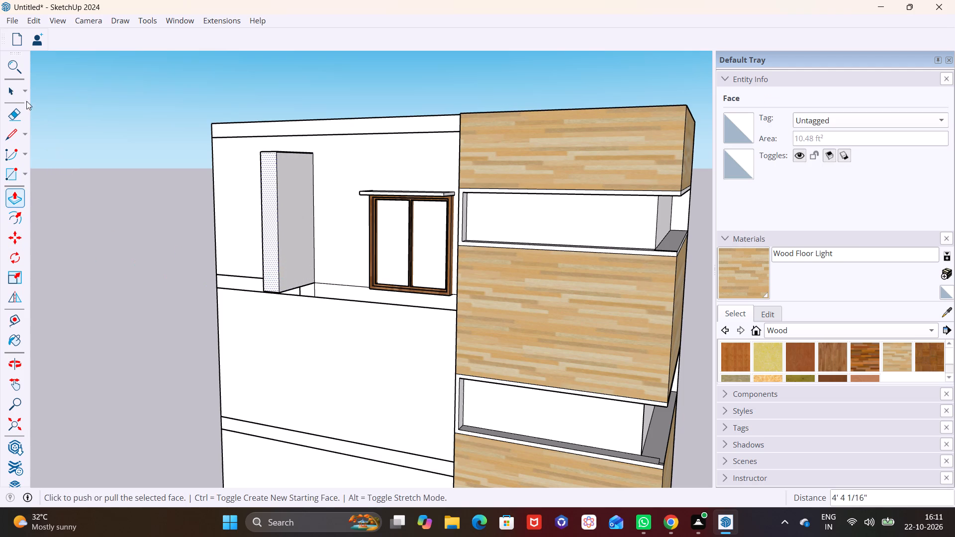
# Pull the strip's lower piece on the slab band out about 4' 4", flush with the fin above.
pyautogui.click(9, 87)
pyautogui.click(309, 290)
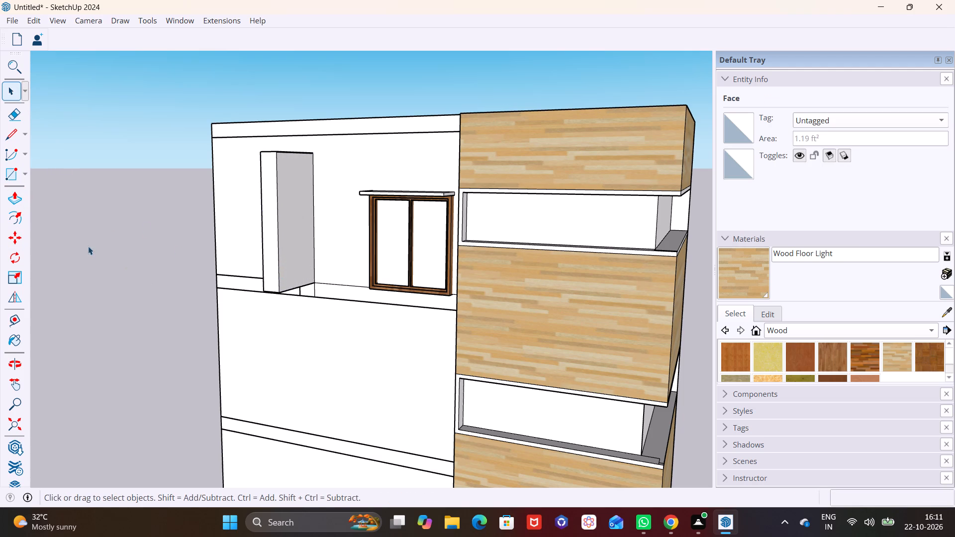
pyautogui.scroll(5, 297, 289)
pyautogui.moveTo(297, 311); pyautogui.dragTo(302, 255, button='middle')
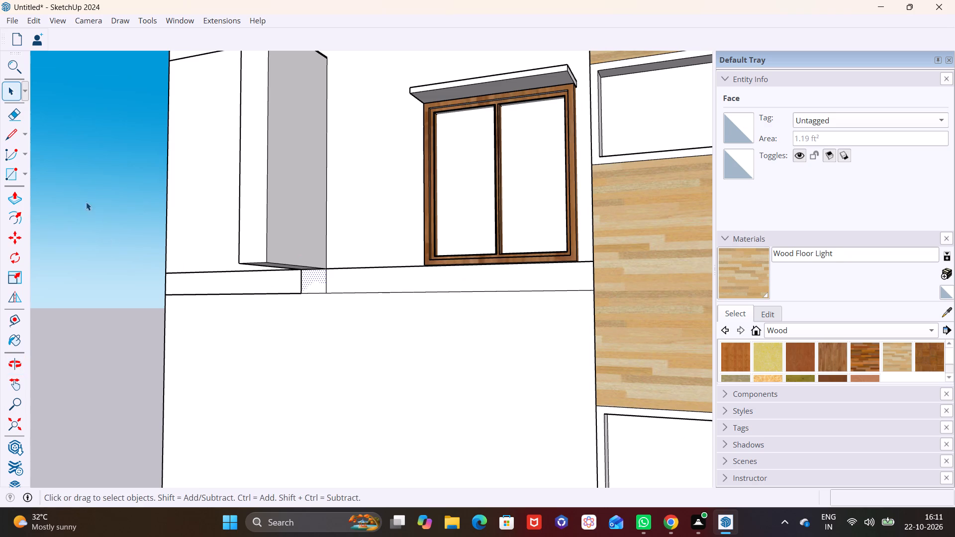
pyautogui.click(19, 194)
pyautogui.click(316, 280)
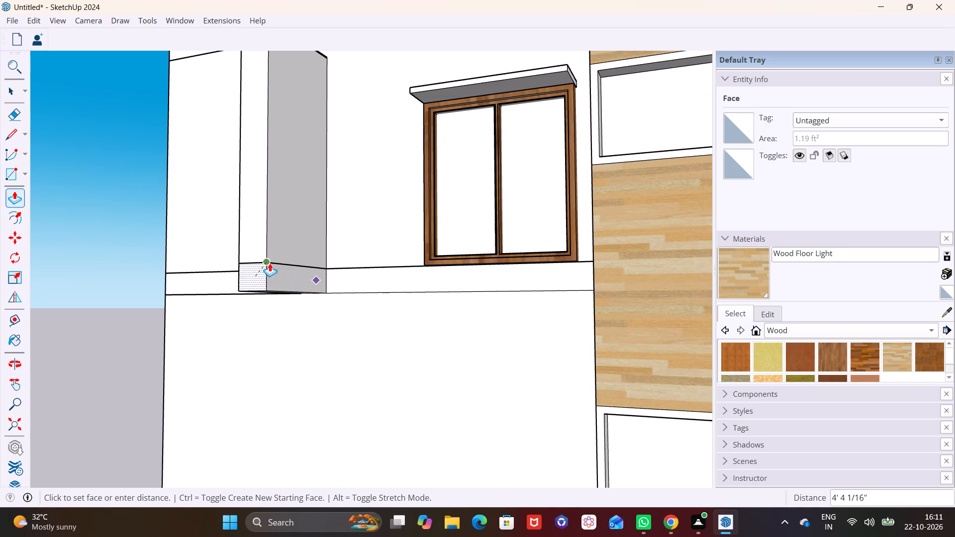
pyautogui.click(263, 259)
# Thin the upper fin by pushing its side face away from the window in about 8 13/16".
pyautogui.scroll(-9, 298, 268)
pyautogui.moveTo(301, 238); pyautogui.dragTo(474, 275, button='middle')
pyautogui.moveTo(380, 257); pyautogui.dragTo(461, 286, button='middle')
pyautogui.scroll(6, 352, 269)
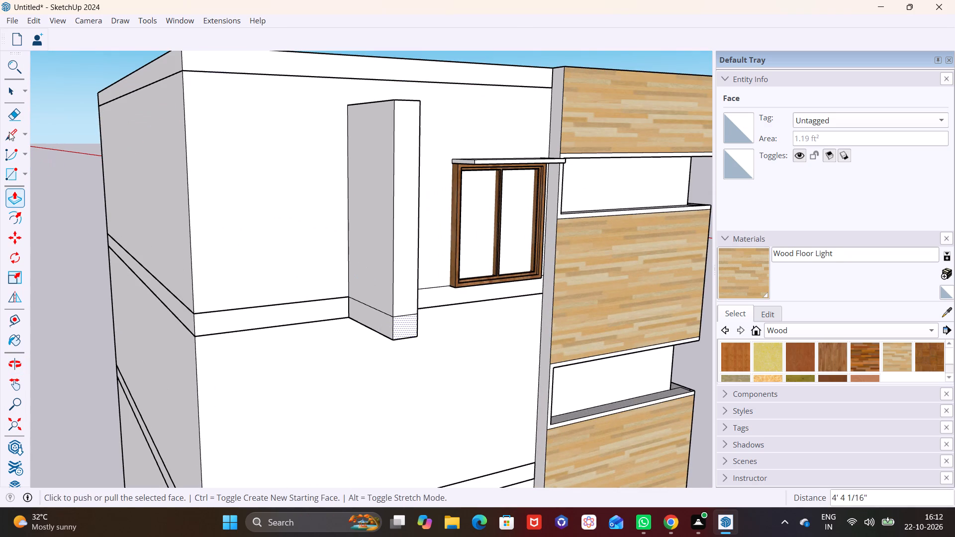
pyautogui.click(9, 88)
pyautogui.click(388, 215)
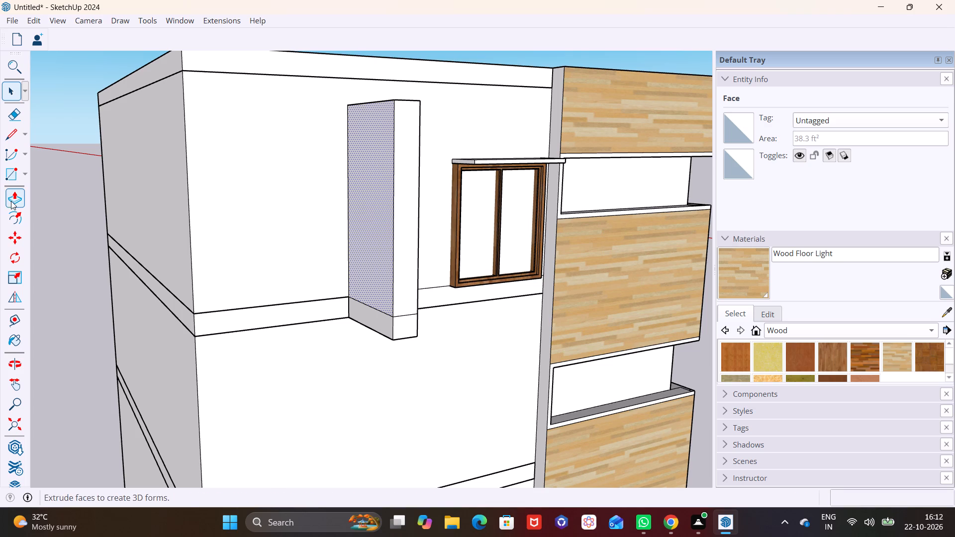
pyautogui.click(11, 201)
pyautogui.click(368, 234)
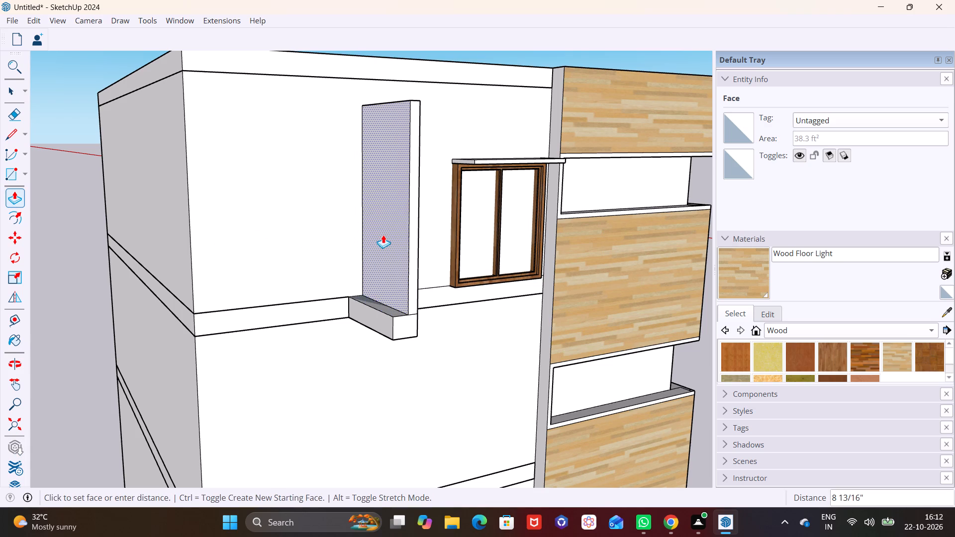
pyautogui.click(383, 235)
# Push the side face of the fin's slab-level base in by about 8 13/16" to align with the upper fin.
pyautogui.click(13, 93)
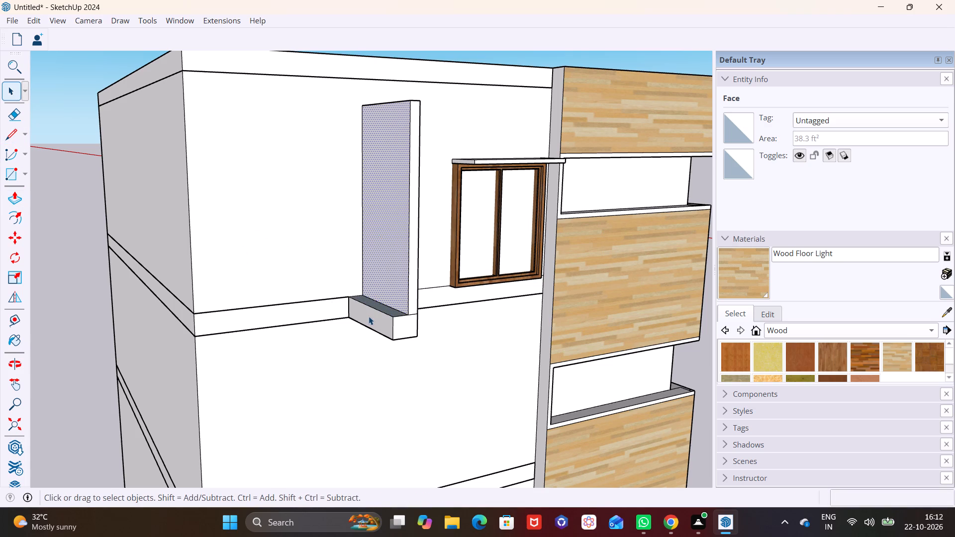
pyautogui.click(368, 316)
pyautogui.click(13, 196)
pyautogui.click(383, 320)
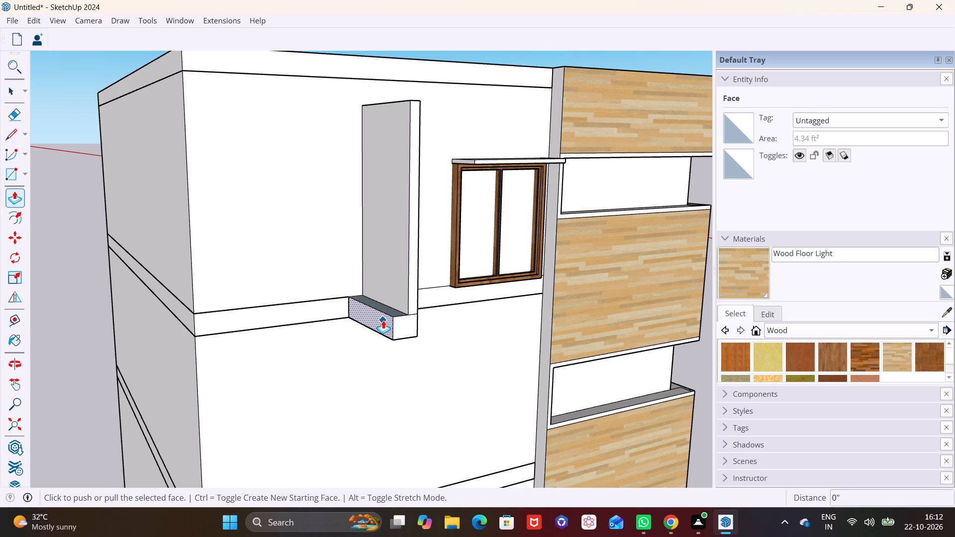
pyautogui.click(407, 298)
# Draw a rectangle about 4' 2" by 7" on the wall from the fin's top corner, running away from the window.
pyautogui.scroll(-4, 386, 309)
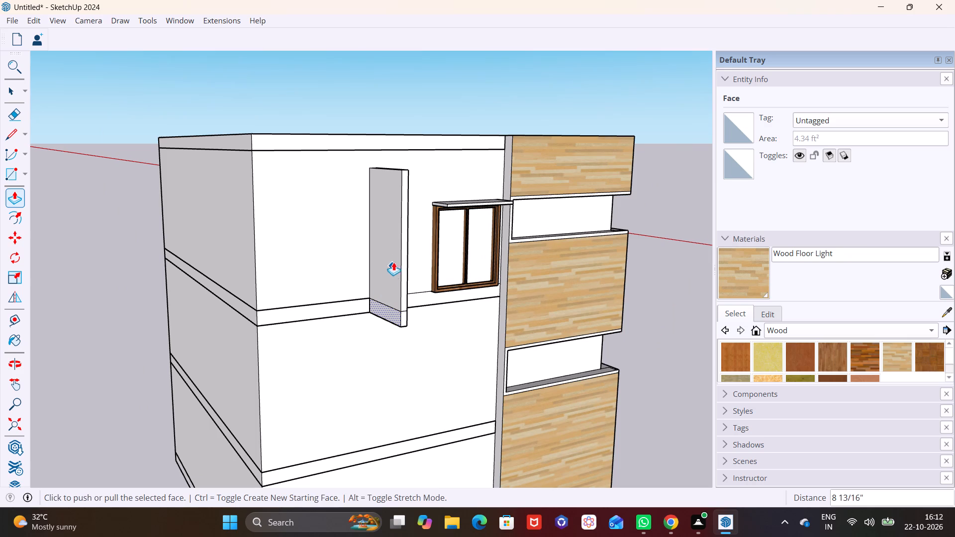
pyautogui.moveTo(394, 257); pyautogui.dragTo(221, 328, button='middle')
pyautogui.scroll(5, 248, 228)
pyautogui.moveTo(294, 218); pyautogui.dragTo(320, 254, button='middle')
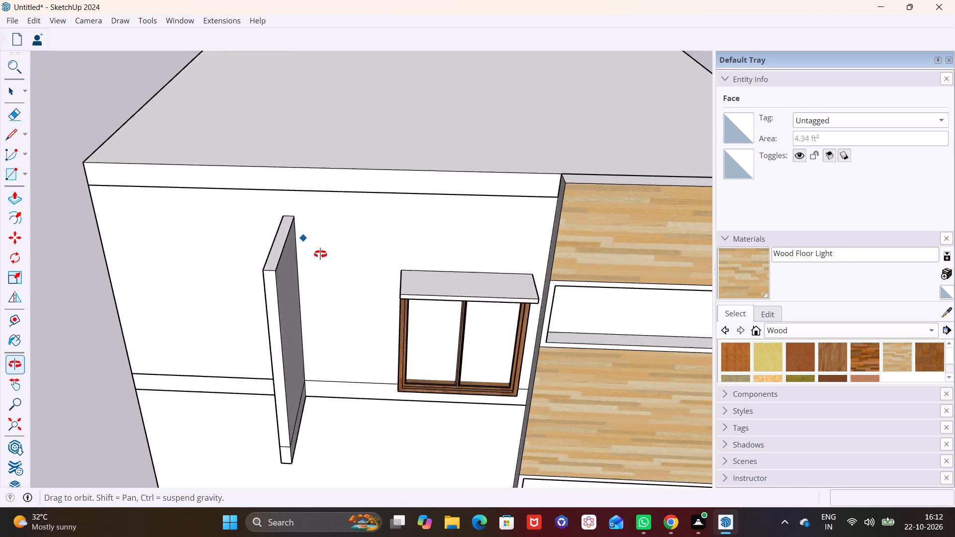
pyautogui.moveTo(320, 254); pyautogui.dragTo(343, 289, button='middle')
pyautogui.scroll(5, 304, 274)
pyautogui.moveTo(261, 261); pyautogui.dragTo(335, 249, button='middle')
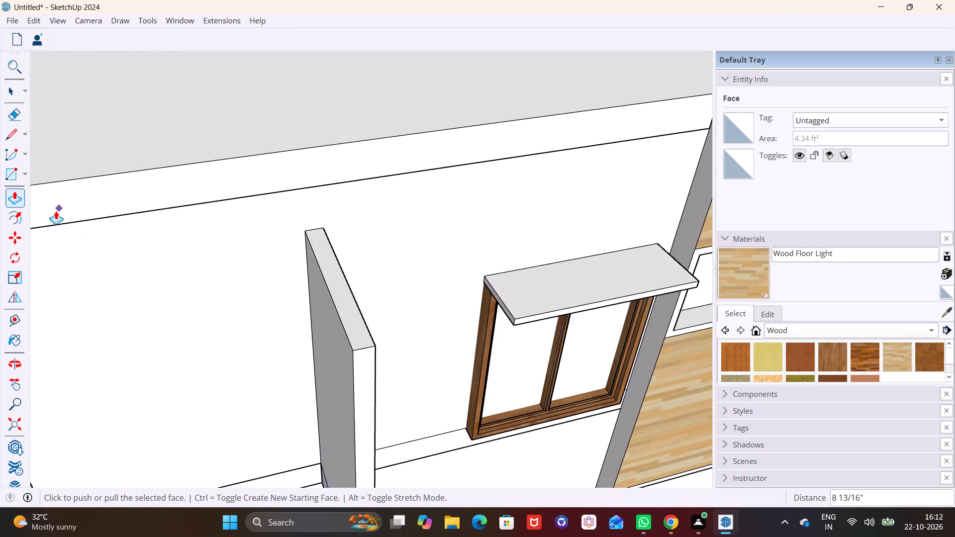
pyautogui.click(23, 172)
pyautogui.click(34, 192)
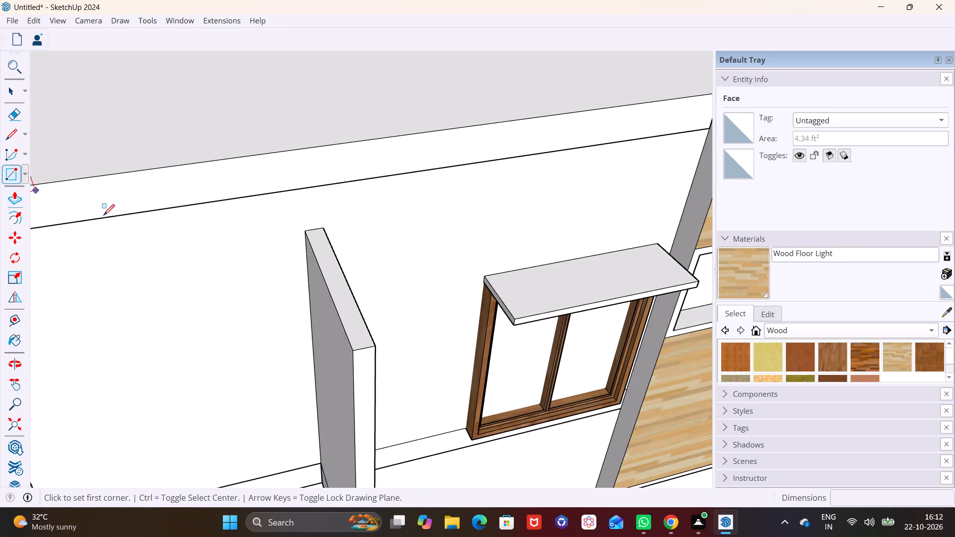
pyautogui.click(321, 228)
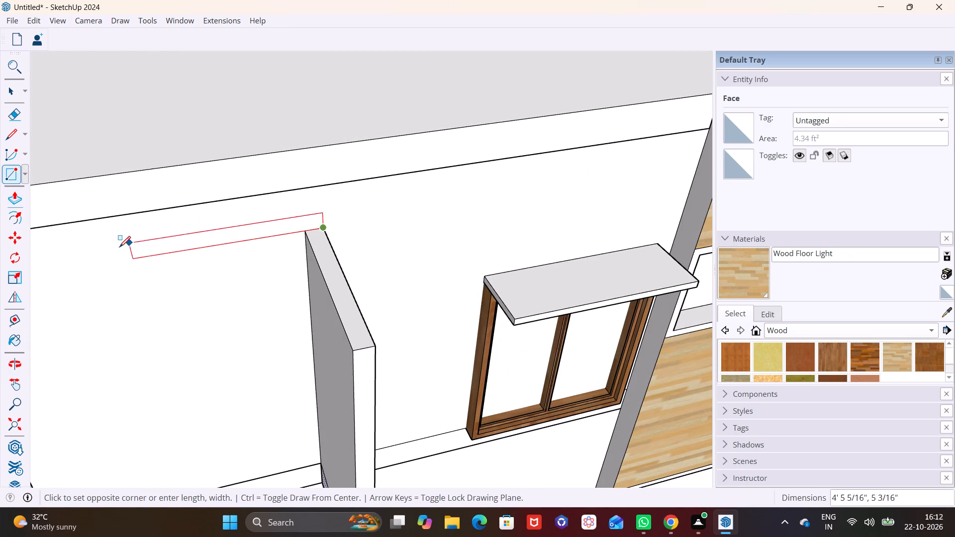
pyautogui.scroll(-3, 114, 249)
pyautogui.moveTo(116, 250); pyautogui.dragTo(362, 216, button='middle')
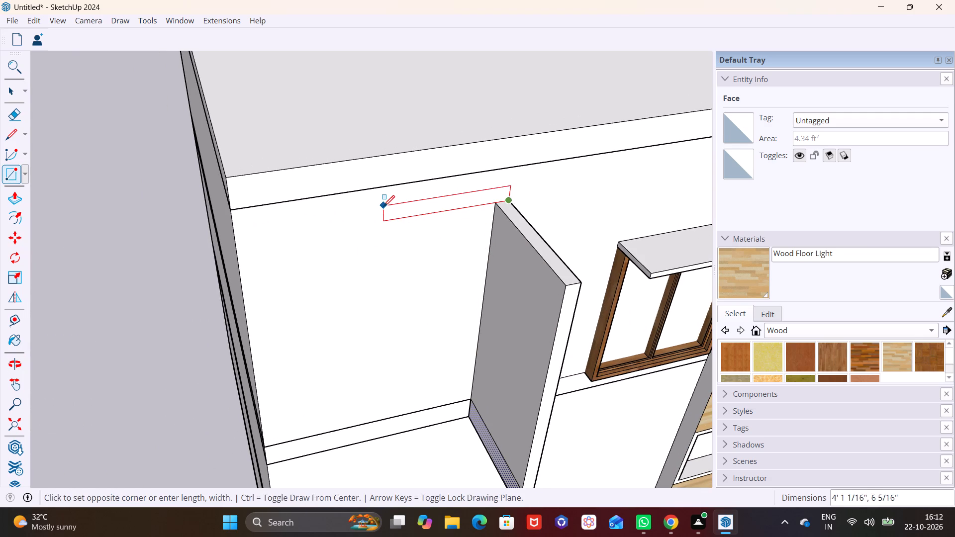
pyautogui.click(380, 237)
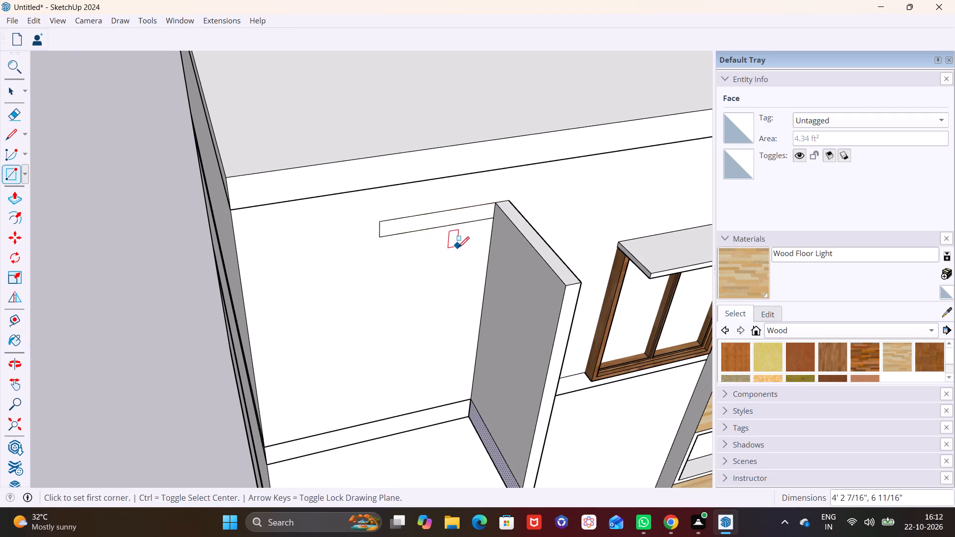
# Pull the horizontal rectangle about 4' 4" out from the wall, level with the fin's front edge.
pyautogui.moveTo(458, 248); pyautogui.dragTo(402, 167, button='middle')
pyautogui.scroll(8, 417, 197)
pyautogui.moveTo(511, 228); pyautogui.dragTo(446, 227, button='middle')
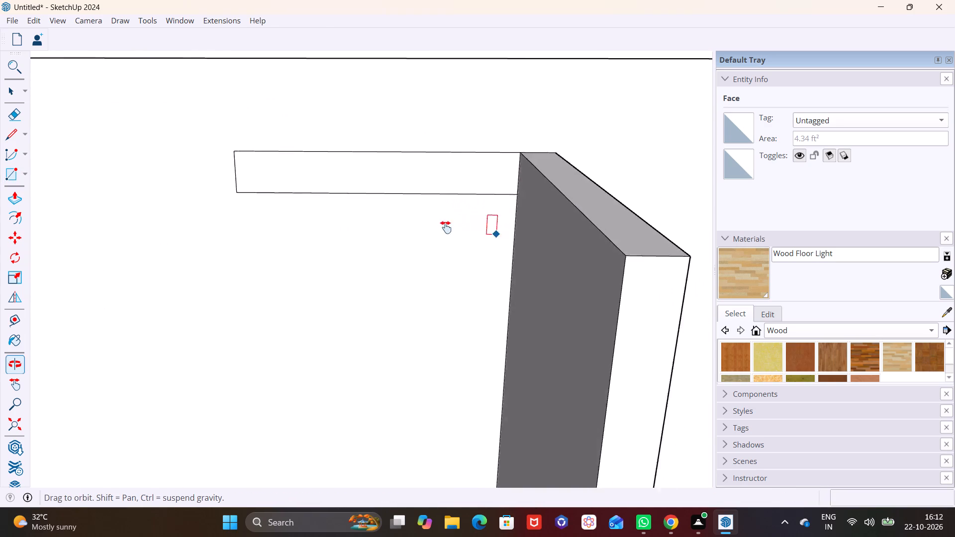
pyautogui.moveTo(446, 227); pyautogui.dragTo(439, 227, button='middle')
pyautogui.moveTo(505, 249); pyautogui.dragTo(383, 269, button='middle')
pyautogui.press('space')
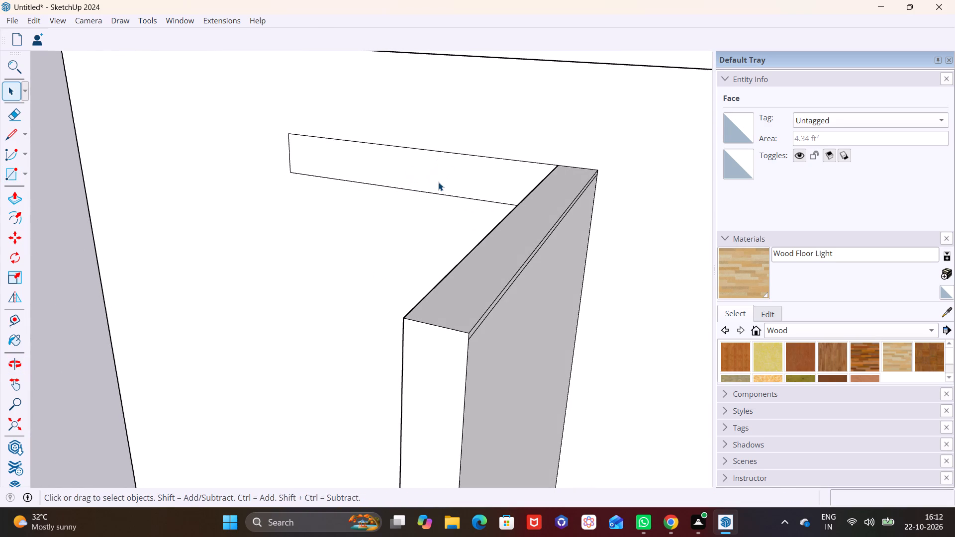
pyautogui.click(438, 182)
pyautogui.click(16, 199)
pyautogui.click(419, 159)
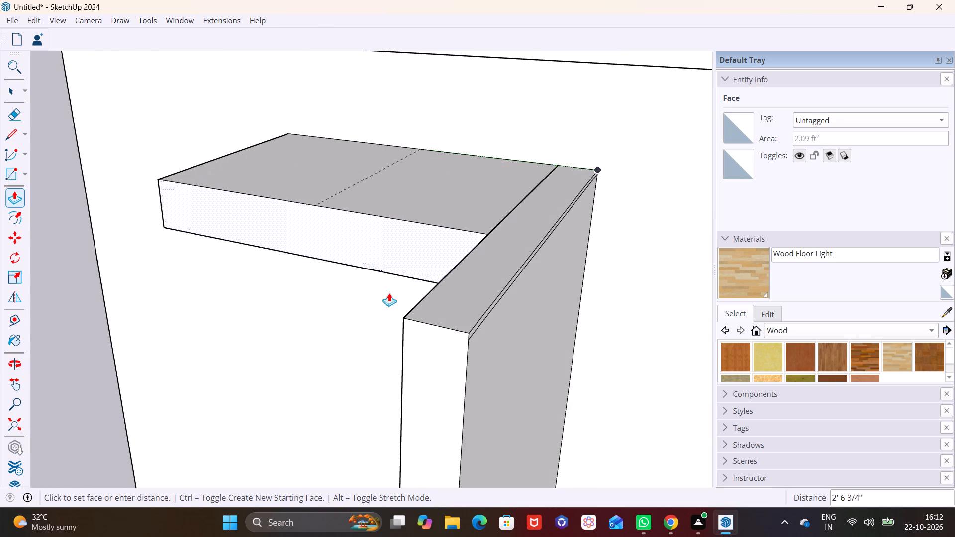
pyautogui.moveTo(417, 322); pyautogui.dragTo(423, 318)
# Thin the horizontal slab by pushing its underside up about 4 5/16".
pyautogui.moveTo(336, 319); pyautogui.dragTo(490, 168, button='middle')
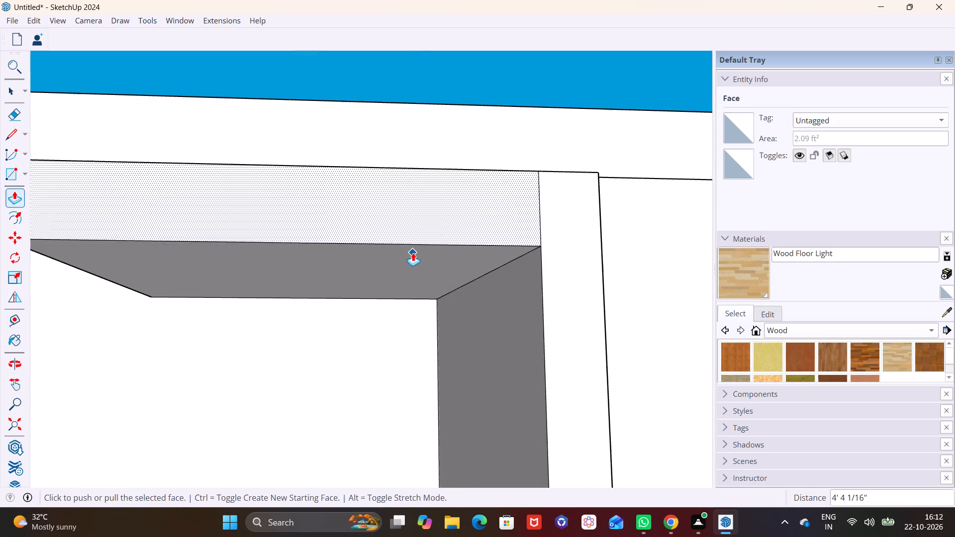
pyautogui.middleClick(413, 253)
pyautogui.scroll(-5, 410, 250)
pyautogui.keyDown('shift'); pyautogui.moveTo(385, 289); pyautogui.dragTo(398, 261, button='middle'); pyautogui.keyUp('shift')
pyautogui.press('space')
pyautogui.click(361, 251)
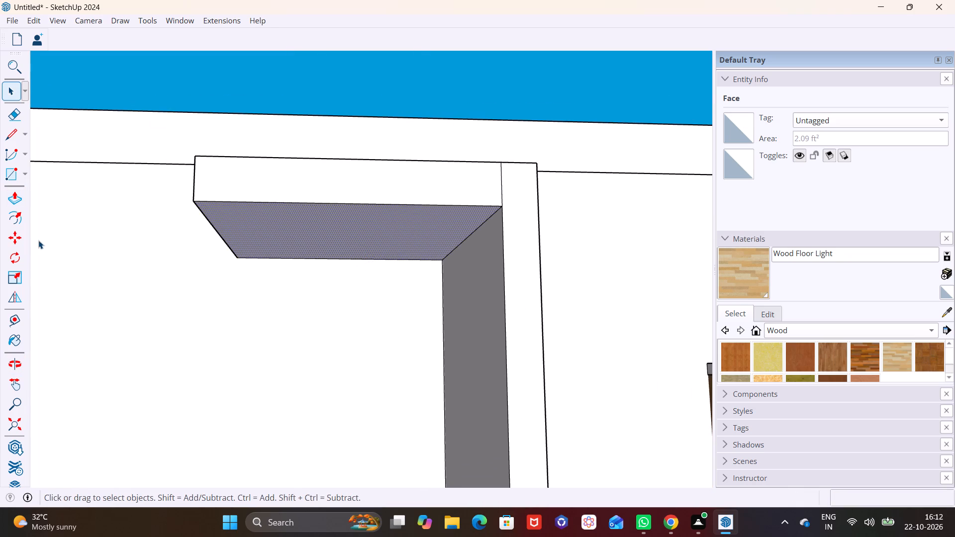
pyautogui.click(15, 199)
pyautogui.click(308, 226)
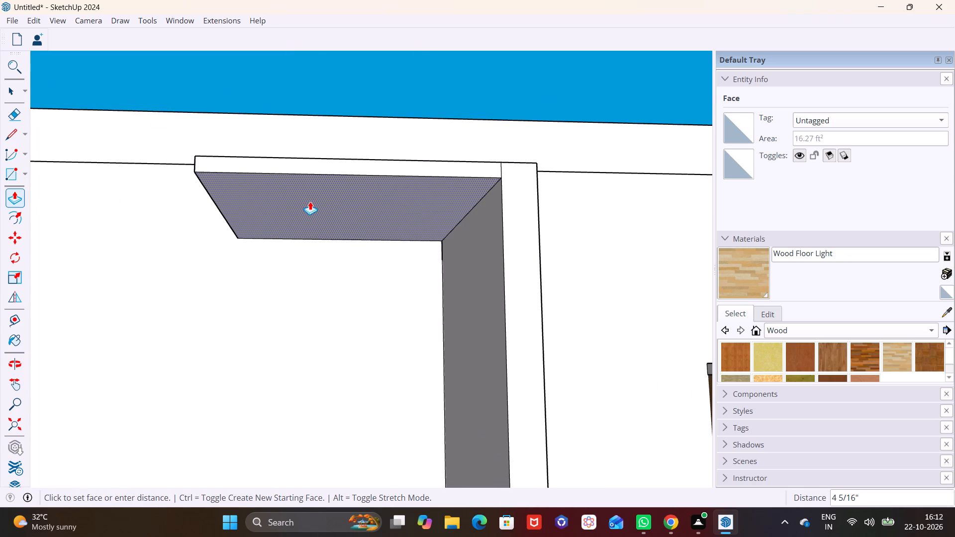
pyautogui.click(310, 201)
# Push the fin's inner side face below the horizontal slab in about 3 1/16" to make the fin thinner.
pyautogui.press('space')
pyautogui.click(476, 313)
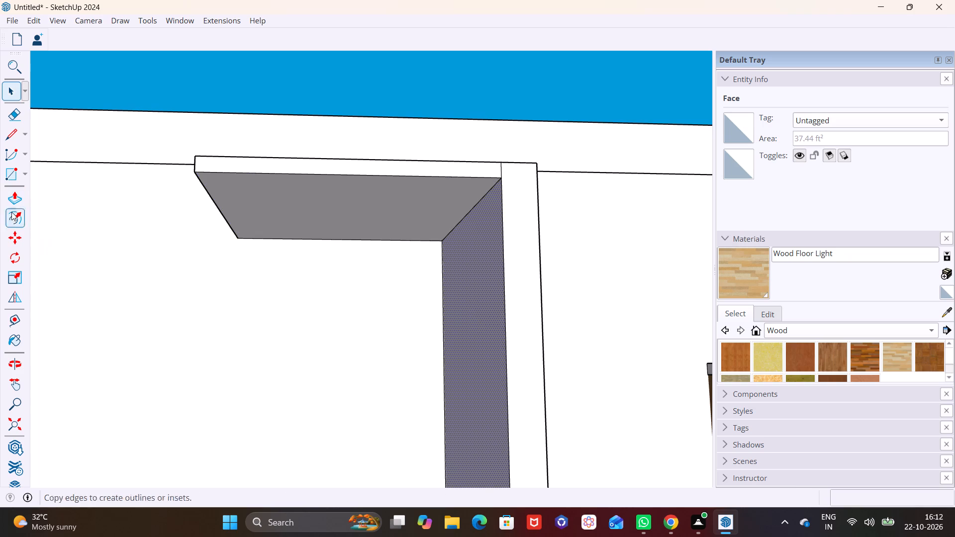
pyautogui.click(16, 191)
pyautogui.click(475, 330)
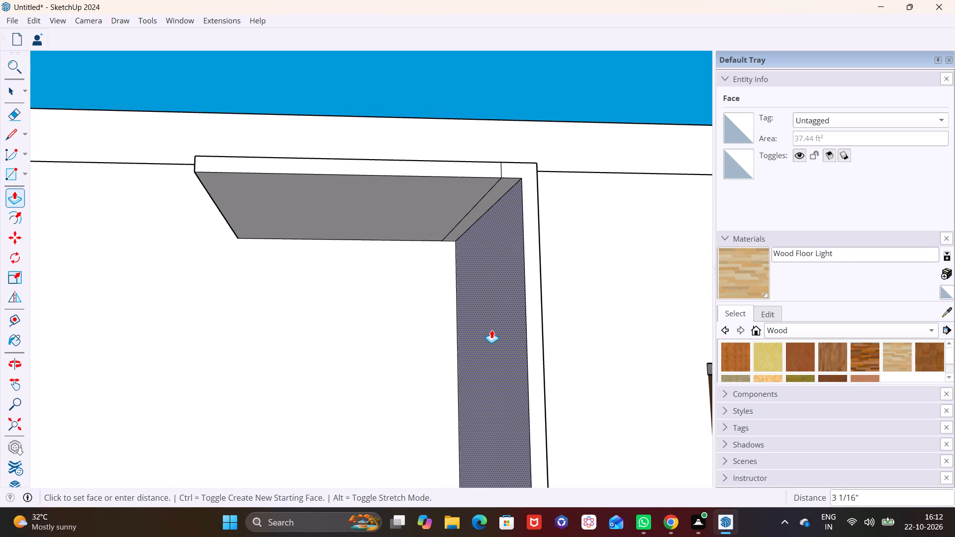
pyautogui.click(491, 330)
# Extend the horizontal slab's free end about 4' 3" to the building's corner.
pyautogui.scroll(-4, 441, 261)
pyautogui.moveTo(422, 299); pyautogui.dragTo(365, 380, button='middle')
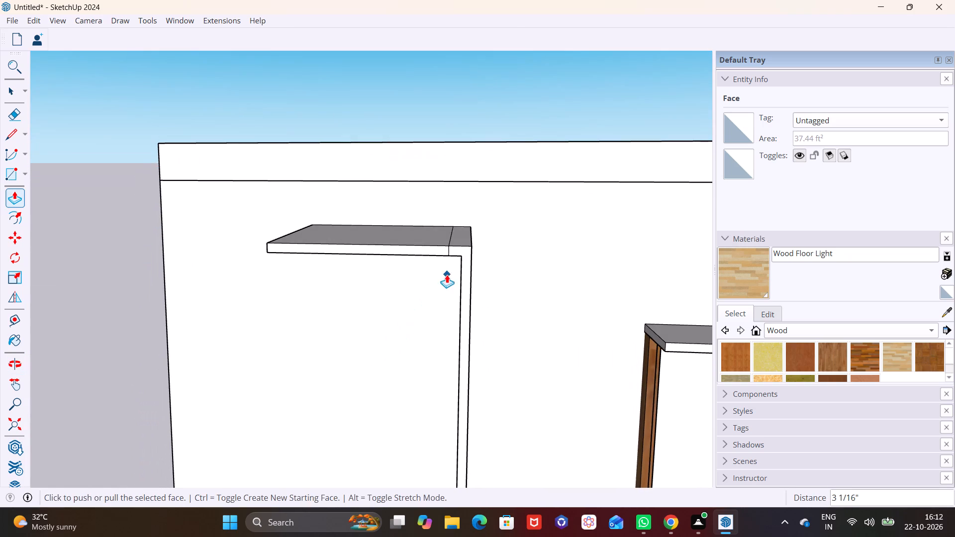
pyautogui.scroll(-3, 398, 284)
pyautogui.moveTo(364, 294); pyautogui.dragTo(549, 315, button='middle')
pyautogui.scroll(3, 424, 320)
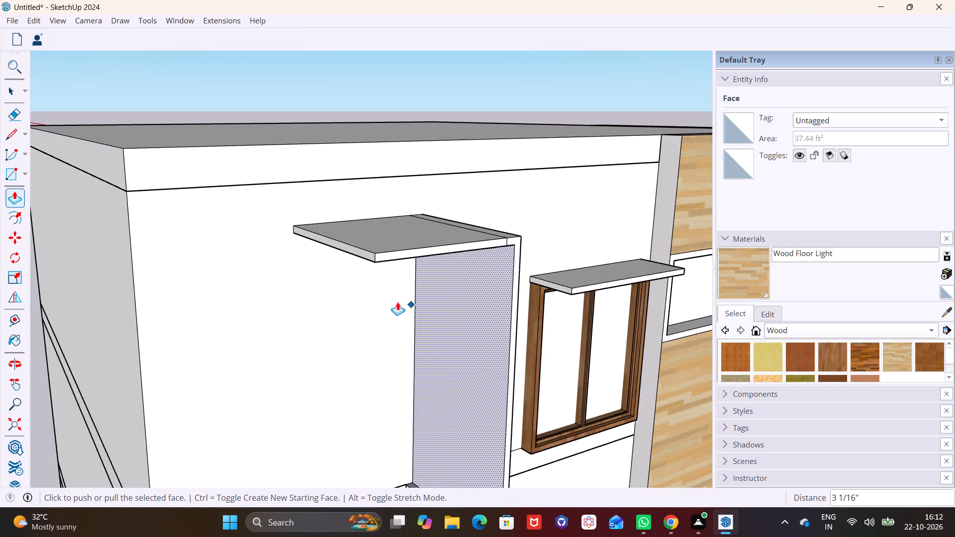
pyautogui.scroll(5, 397, 302)
pyautogui.press('space')
pyautogui.click(359, 205)
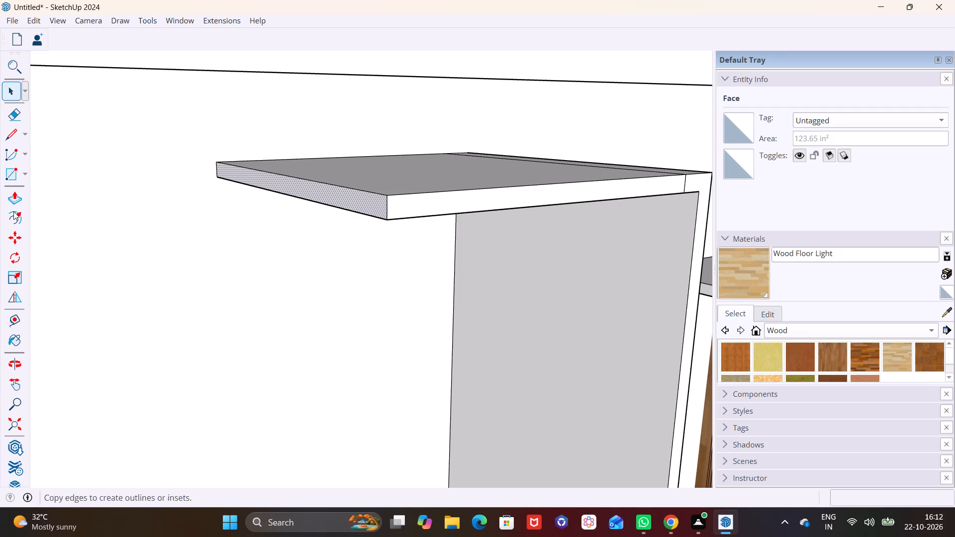
pyautogui.click(15, 200)
pyautogui.click(315, 191)
pyautogui.scroll(-6, 157, 207)
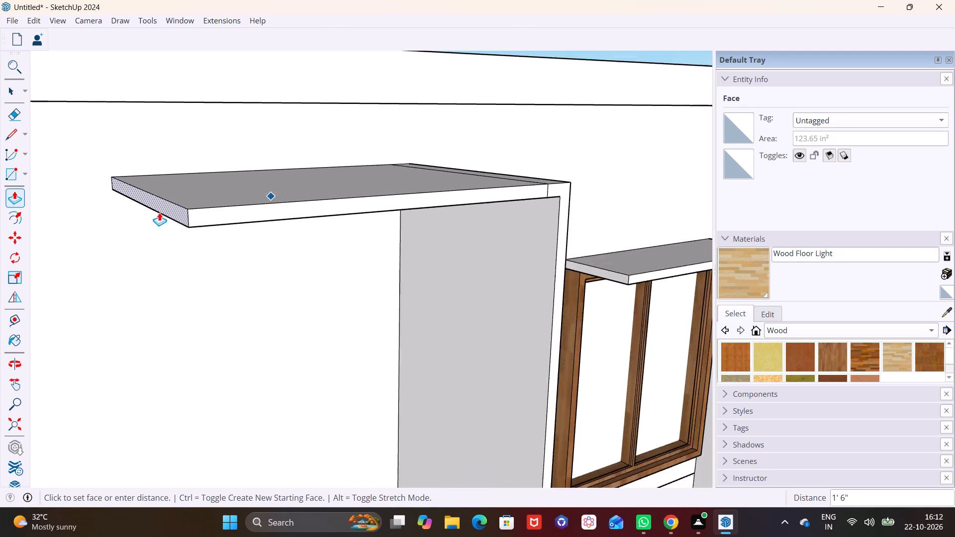
pyautogui.scroll(-4, 159, 212)
pyautogui.keyDown('shift'); pyautogui.moveTo(165, 215); pyautogui.dragTo(403, 174, button='middle'); pyautogui.keyUp('shift')
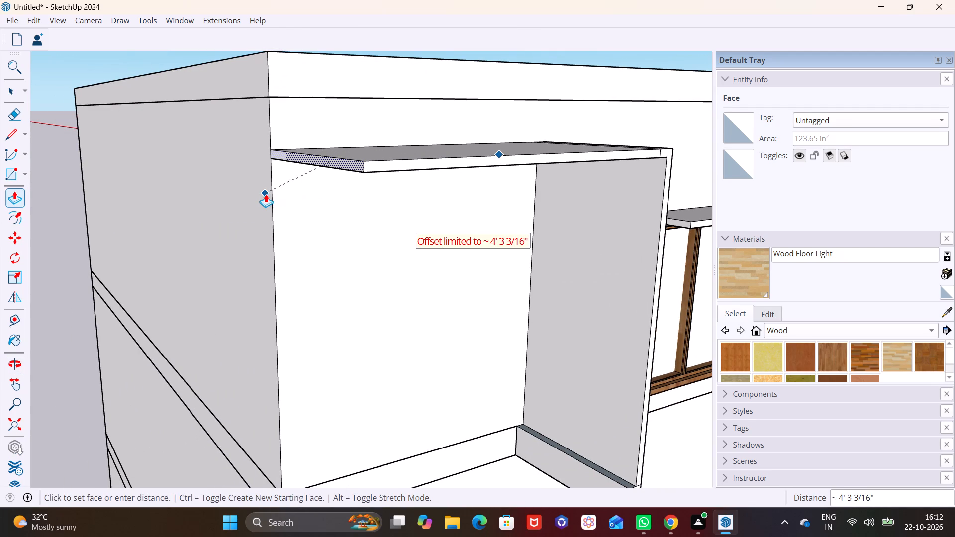
pyautogui.click(265, 194)
# Delete the leftover edge across the top of the horizontal slab where it meets the fin.
pyautogui.moveTo(469, 235); pyautogui.dragTo(273, 219, button='middle')
pyautogui.scroll(-3, 483, 219)
pyautogui.moveTo(552, 211); pyautogui.dragTo(231, 248, button='middle')
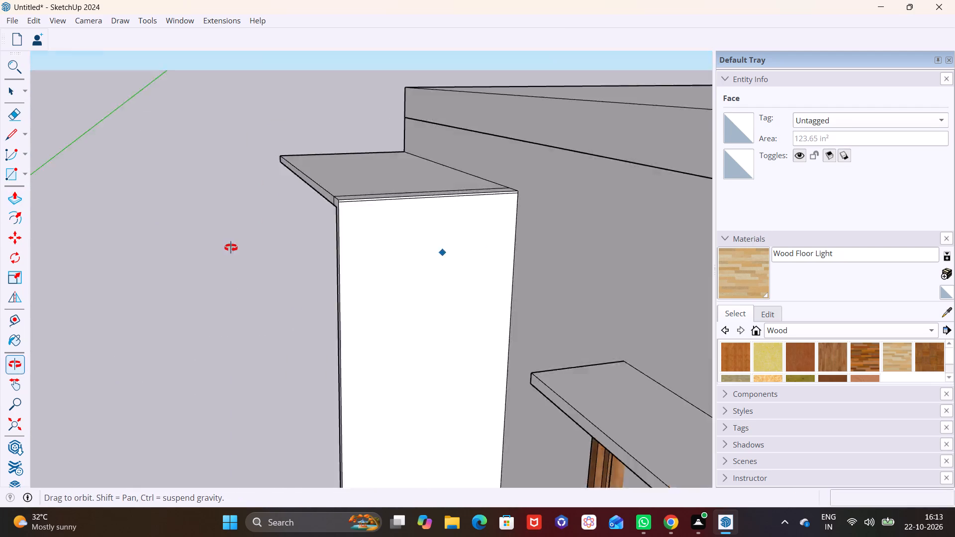
pyautogui.moveTo(231, 248); pyautogui.dragTo(222, 334, button='middle')
pyautogui.scroll(8, 429, 291)
pyautogui.press('space')
pyautogui.click(352, 268)
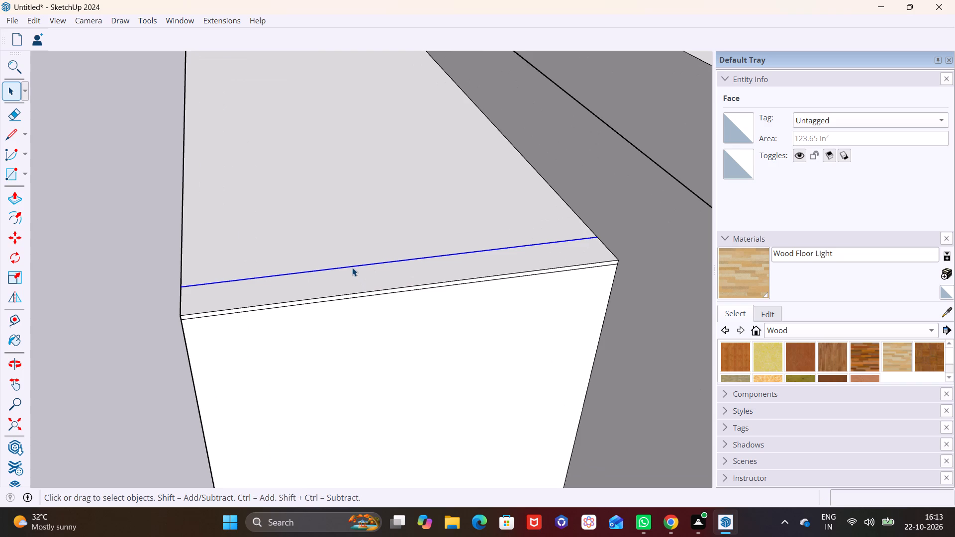
pyautogui.press('Delete')
pyautogui.scroll(-3, 364, 309)
pyautogui.moveTo(366, 315); pyautogui.dragTo(642, 228, button='middle')
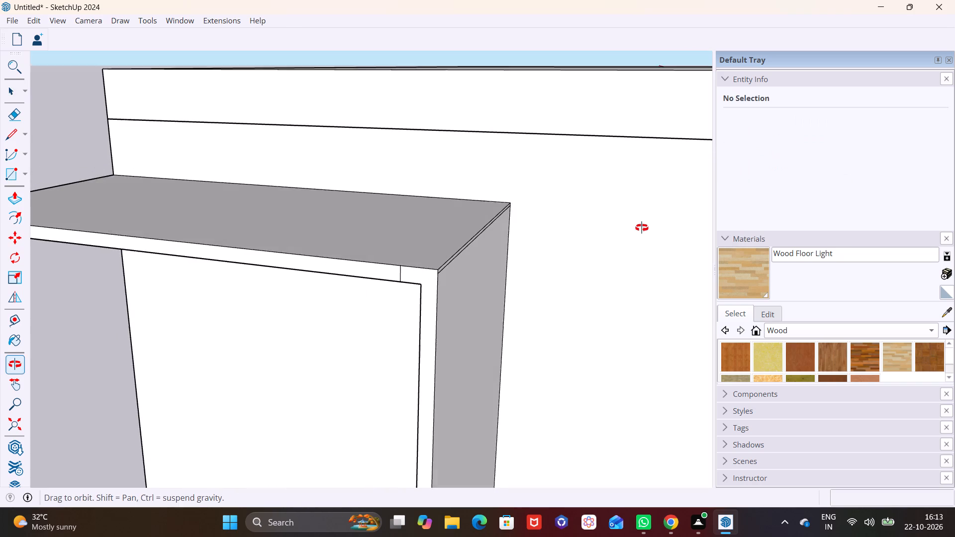
# Delete the three leftover edges where the horizontal slab meets the fin: across the front, the outer side and the underside.
pyautogui.moveTo(642, 228); pyautogui.dragTo(643, 225, button='middle')
pyautogui.click(403, 270)
pyautogui.press('Delete')
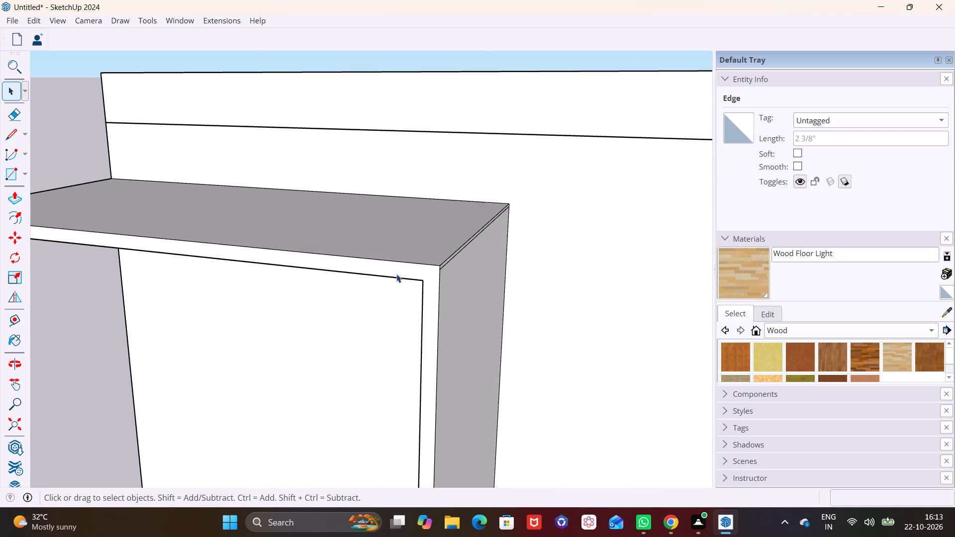
pyautogui.scroll(-1, 394, 286)
pyautogui.moveTo(445, 292); pyautogui.dragTo(332, 276, button='middle')
pyautogui.scroll(9, 358, 249)
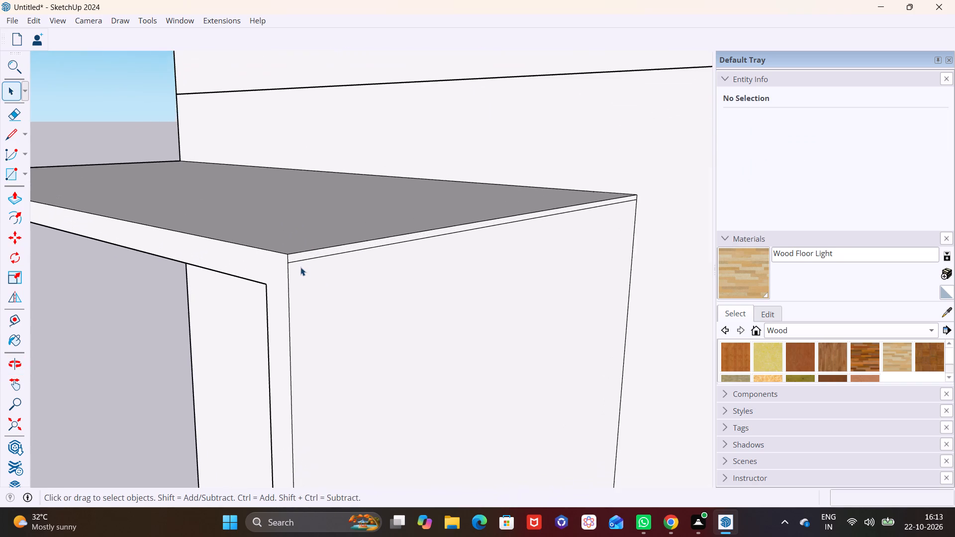
pyautogui.click(299, 260)
pyautogui.press('Delete')
pyautogui.scroll(-2, 348, 374)
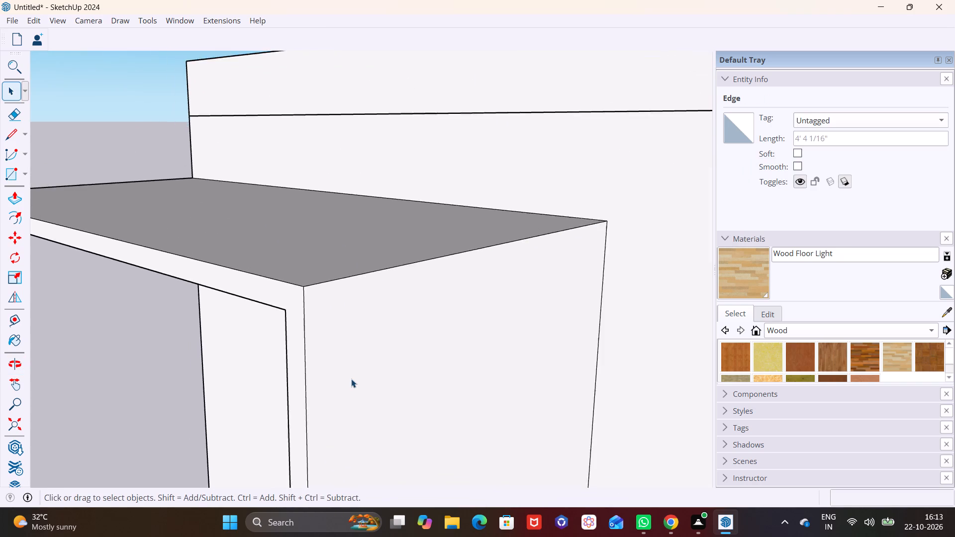
pyautogui.scroll(-5, 351, 379)
pyautogui.moveTo(350, 379); pyautogui.dragTo(666, 215, button='middle')
pyautogui.click(499, 237)
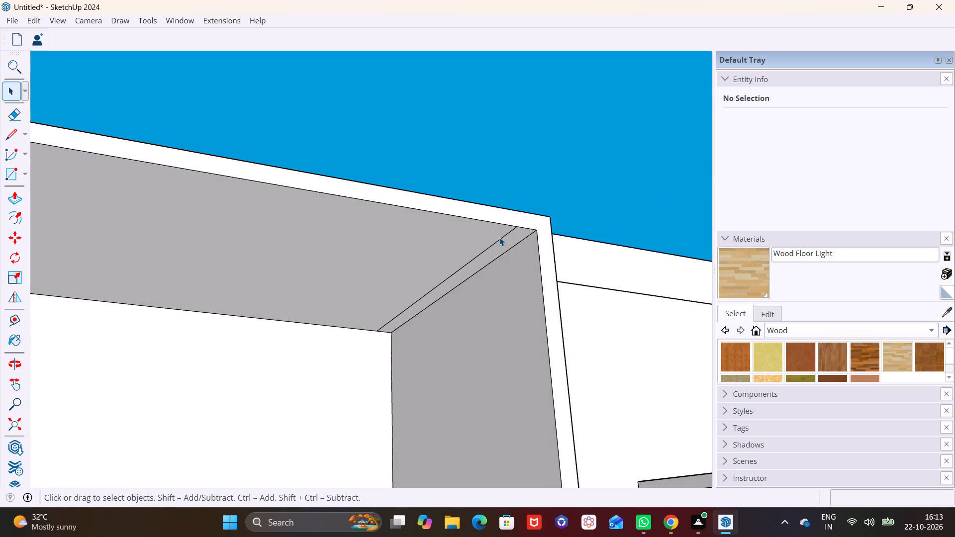
pyautogui.press('Delete')
# Pull the top storey's side wall outward at the framed corner so it overhangs the storey below.
pyautogui.scroll(-6, 501, 292)
pyautogui.moveTo(472, 360); pyautogui.dragTo(355, 447, button='middle')
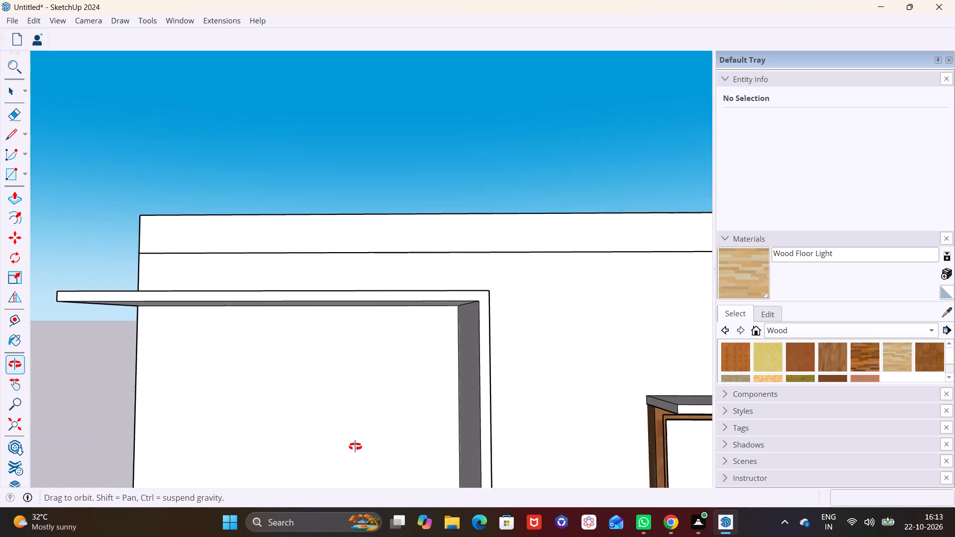
pyautogui.moveTo(355, 447); pyautogui.dragTo(349, 443, button='middle')
pyautogui.scroll(-4, 323, 389)
pyautogui.keyDown('shift'); pyautogui.moveTo(350, 389); pyautogui.dragTo(463, 282, button='middle'); pyautogui.keyUp('shift')
pyautogui.moveTo(447, 315); pyautogui.dragTo(573, 375, button='middle')
pyautogui.scroll(1, 364, 355)
pyautogui.keyDown('shift'); pyautogui.moveTo(364, 355); pyautogui.dragTo(371, 344, button='middle'); pyautogui.keyUp('shift')
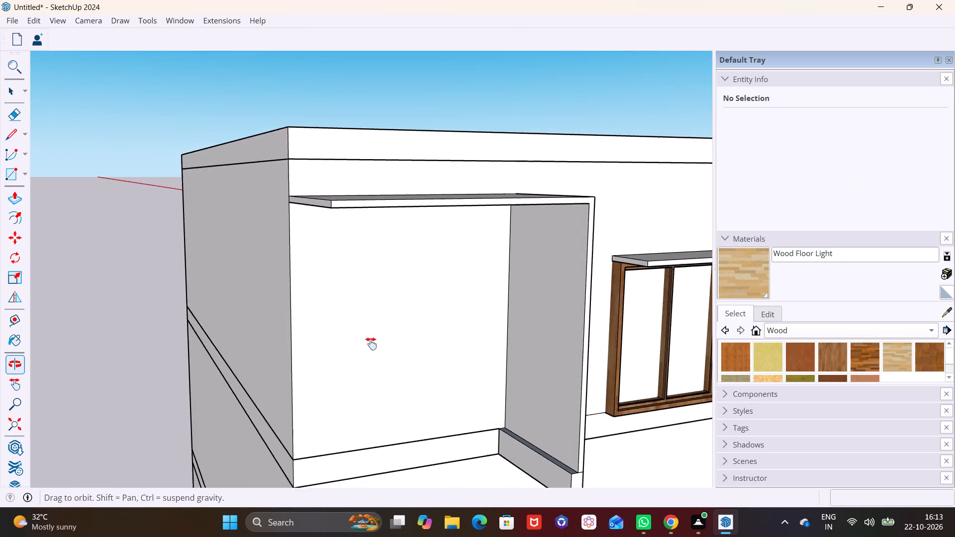
pyautogui.keyDown('shift'); pyautogui.moveTo(371, 344); pyautogui.dragTo(438, 288, button='middle'); pyautogui.keyUp('shift')
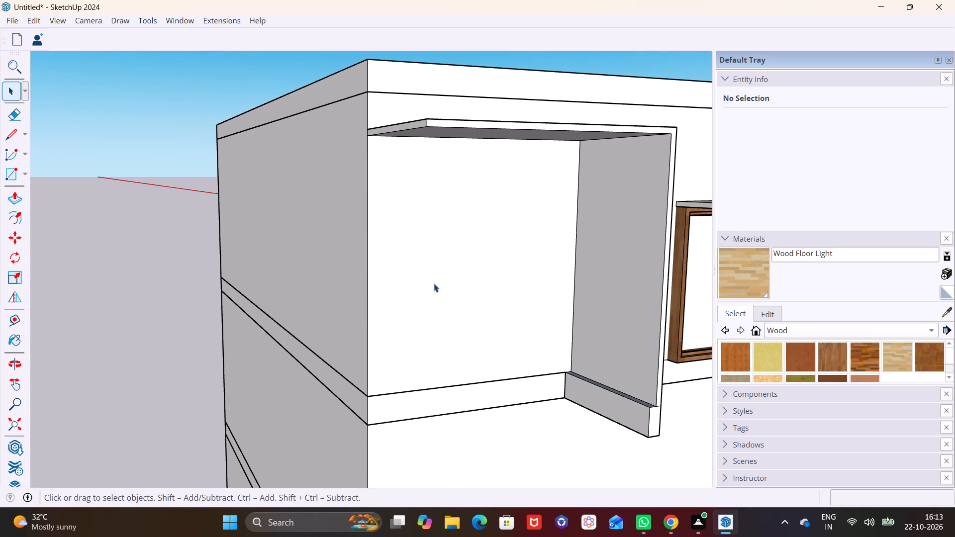
pyautogui.scroll(2, 431, 283)
pyautogui.keyDown('shift'); pyautogui.moveTo(431, 283); pyautogui.dragTo(448, 257, button='middle'); pyautogui.keyUp('shift')
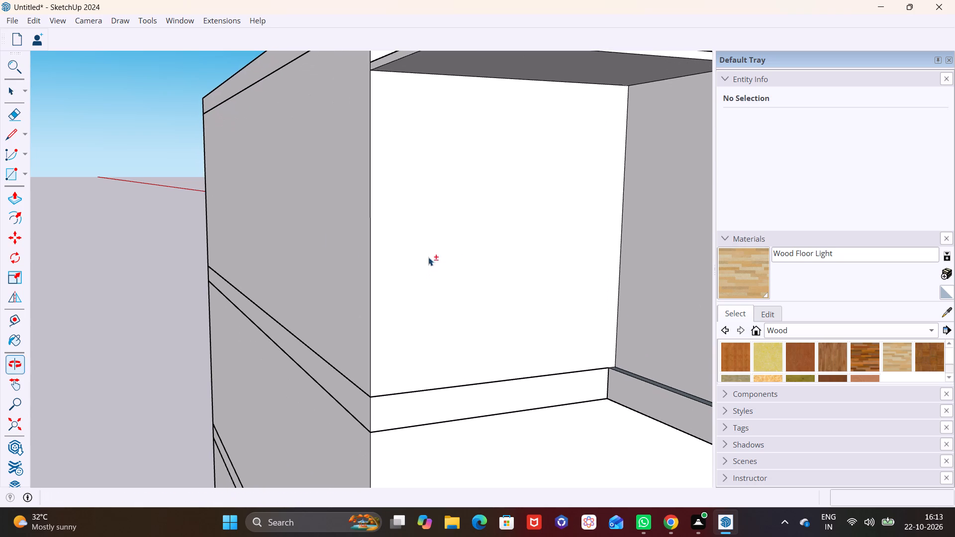
pyautogui.click(312, 224)
pyautogui.click(13, 193)
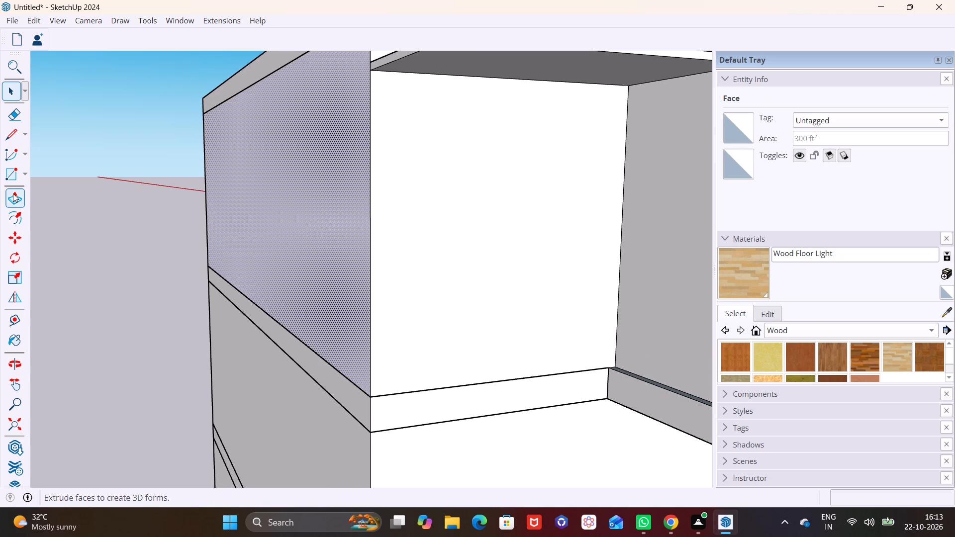
pyautogui.click(313, 230)
pyautogui.click(317, 229)
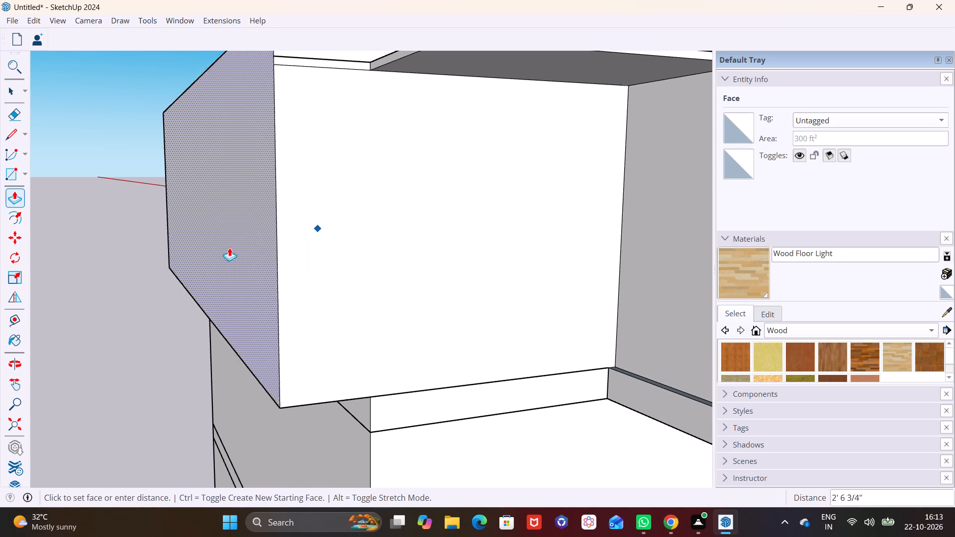
pyautogui.click(136, 255)
# Inside the floor slab group, extend the slab's end face about 5' 8" to sit flush under the overhanging wall.
pyautogui.scroll(-7, 197, 272)
pyautogui.moveTo(195, 314); pyautogui.dragTo(193, 312, button='middle')
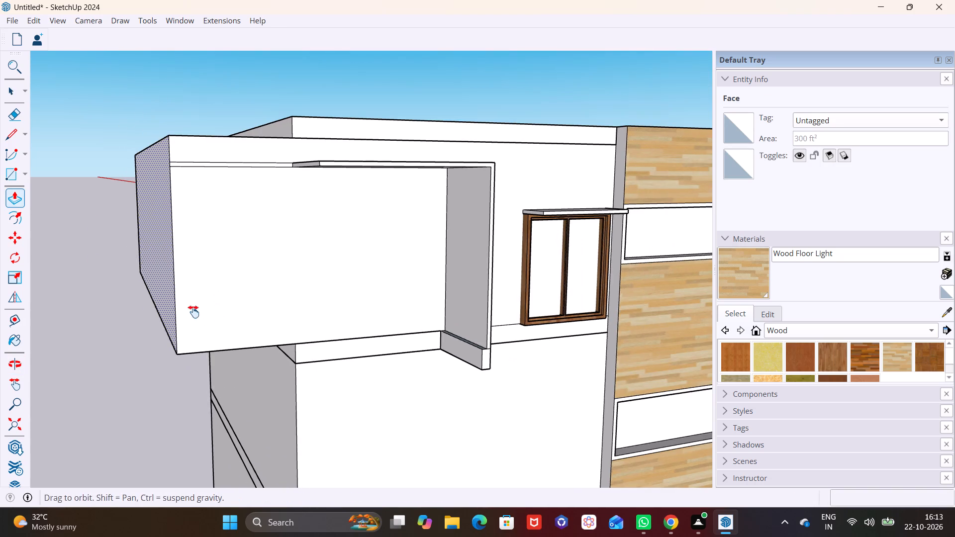
pyautogui.moveTo(193, 312); pyautogui.dragTo(260, 218, button='middle')
pyautogui.scroll(2, 292, 256)
pyautogui.press('space')
pyautogui.click(358, 262)
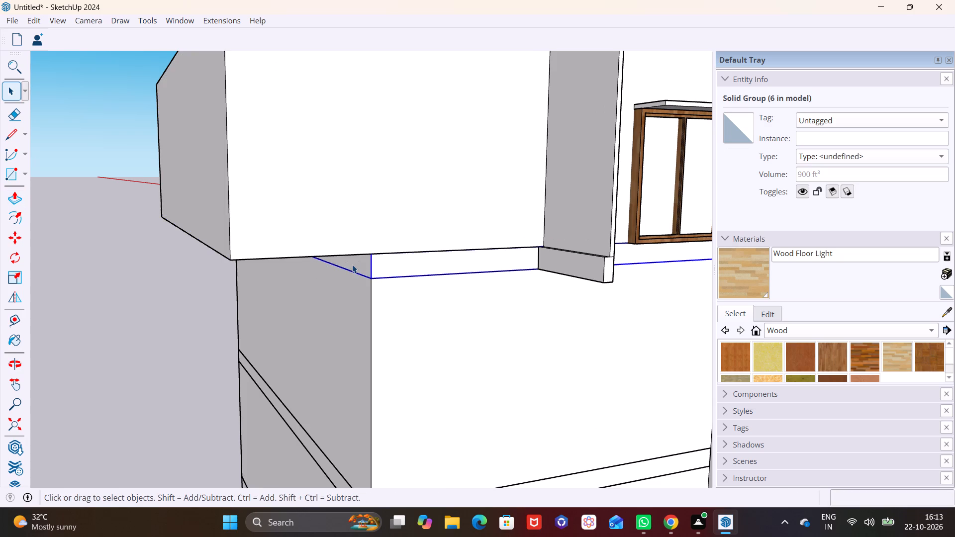
pyautogui.doubleClick(353, 265)
pyautogui.click(357, 264)
pyautogui.click(363, 262)
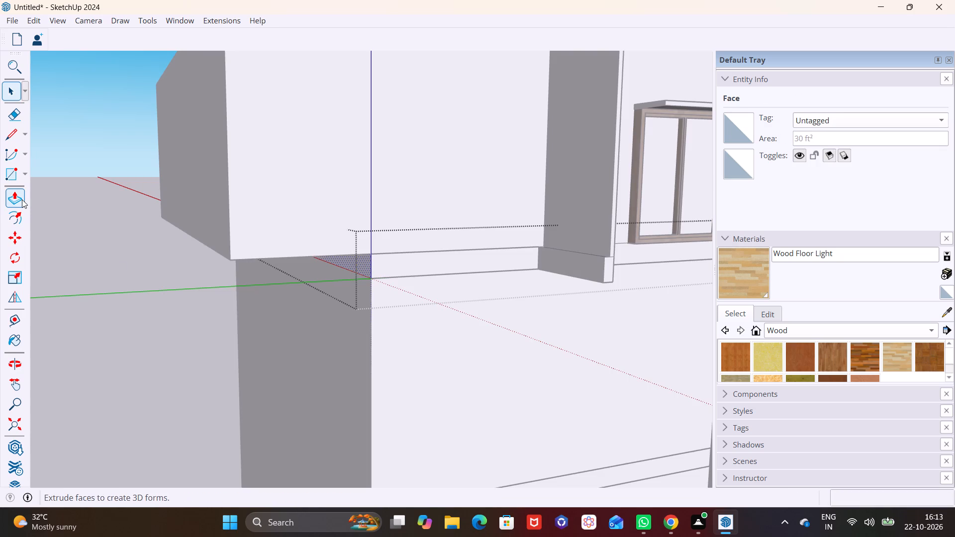
pyautogui.click(22, 199)
pyautogui.click(361, 258)
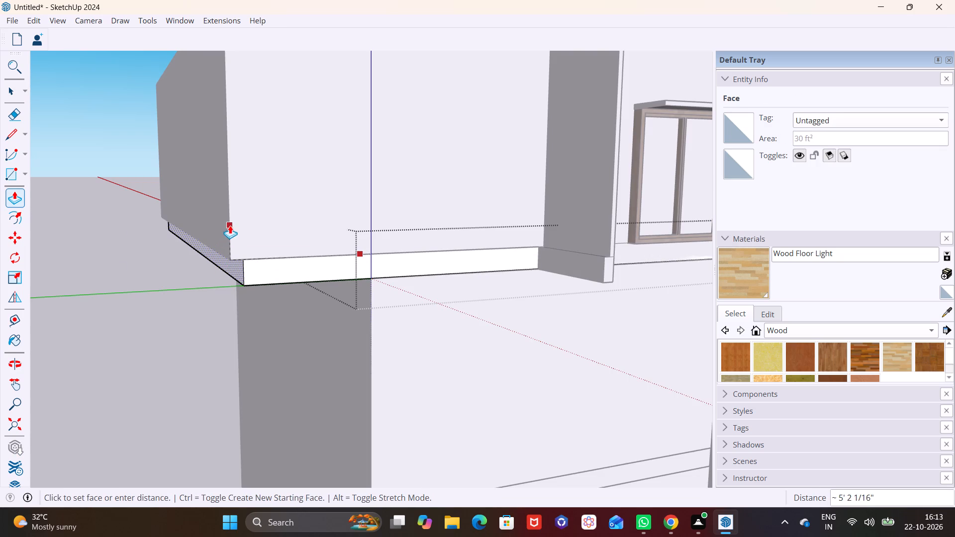
pyautogui.click(218, 270)
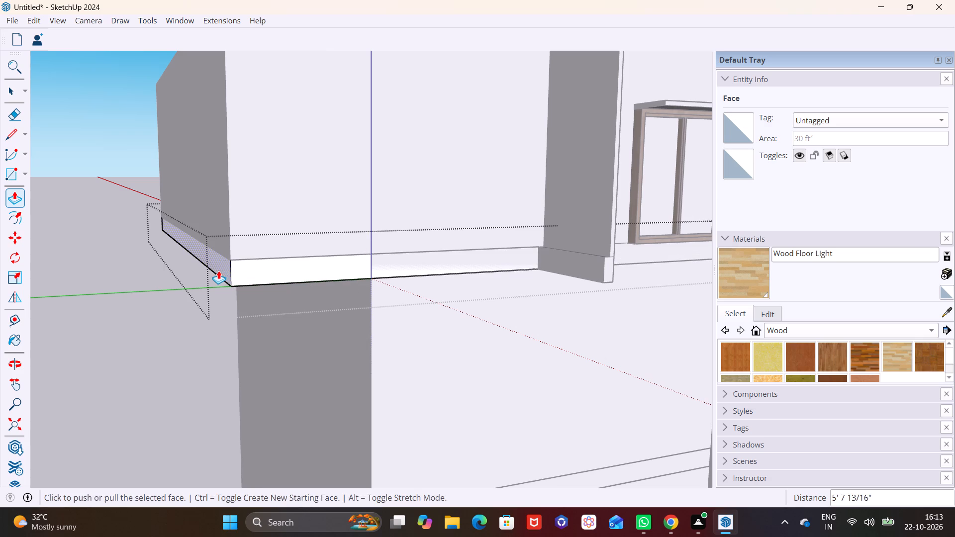
pyautogui.press('space')
pyautogui.click(287, 328)
# Pull the inner side face of the fin's foot along the wall, past the lower storey's corner, to form a bottom slab.
pyautogui.moveTo(290, 330); pyautogui.dragTo(246, 319, button='middle')
pyautogui.scroll(1, 257, 322)
pyautogui.scroll(-5, 267, 308)
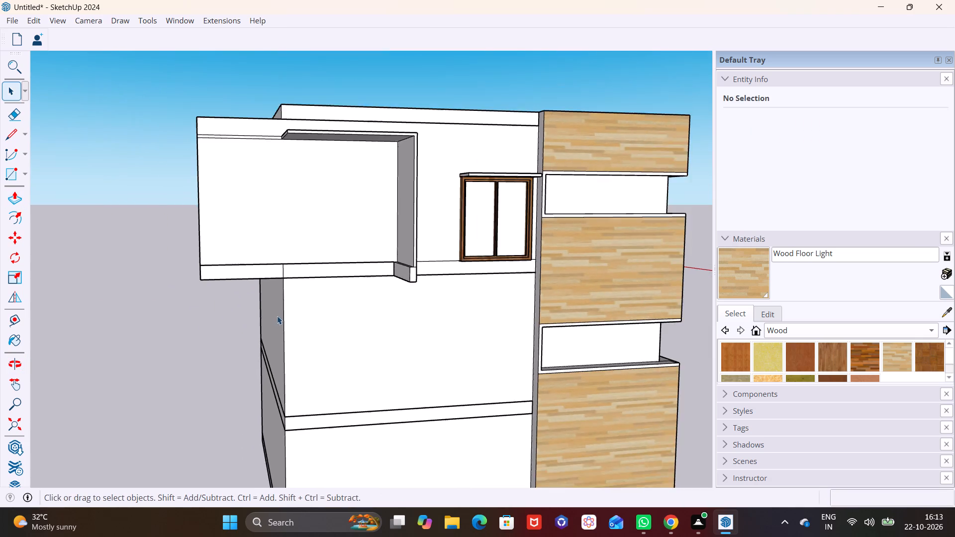
pyautogui.scroll(-3, 277, 316)
pyautogui.keyDown('shift'); pyautogui.moveTo(284, 318); pyautogui.dragTo(378, 413, button='middle'); pyautogui.keyUp('shift')
pyautogui.moveTo(372, 427); pyautogui.dragTo(352, 408, button='middle')
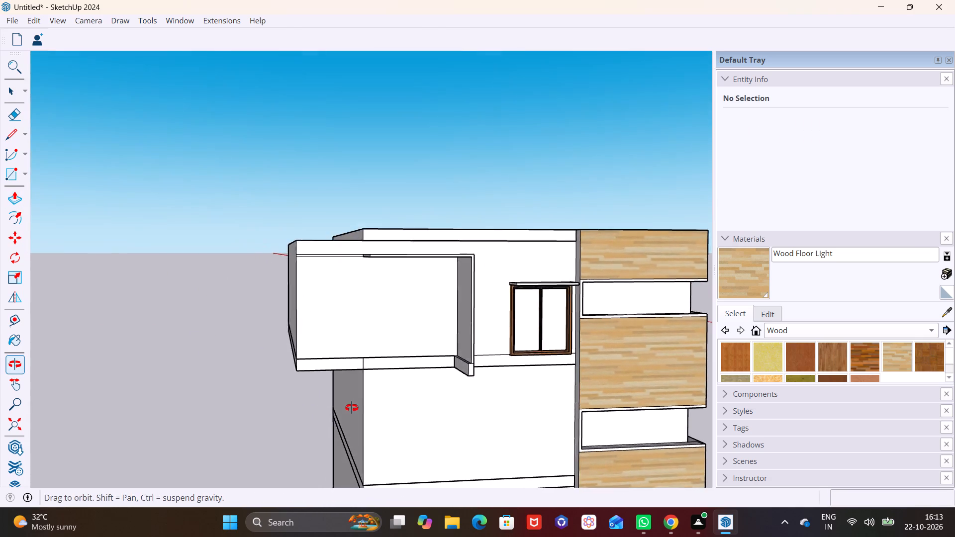
pyautogui.moveTo(352, 408); pyautogui.dragTo(347, 427, button='middle')
pyautogui.scroll(2, 362, 308)
pyautogui.moveTo(335, 321); pyautogui.dragTo(294, 307, button='middle')
pyautogui.scroll(6, 451, 415)
pyautogui.moveTo(467, 396); pyautogui.dragTo(523, 367, button='middle')
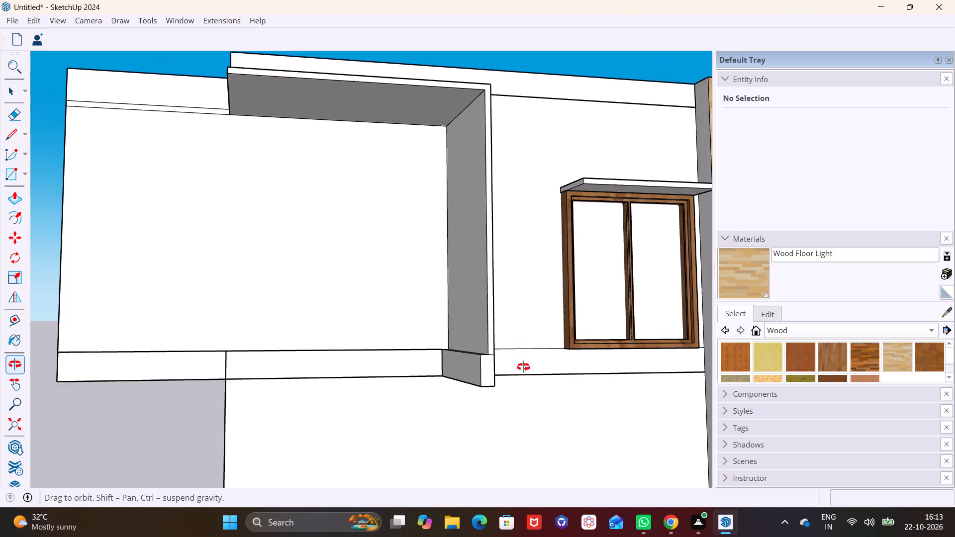
pyautogui.moveTo(523, 367); pyautogui.dragTo(515, 391, button='middle')
pyautogui.click(467, 376)
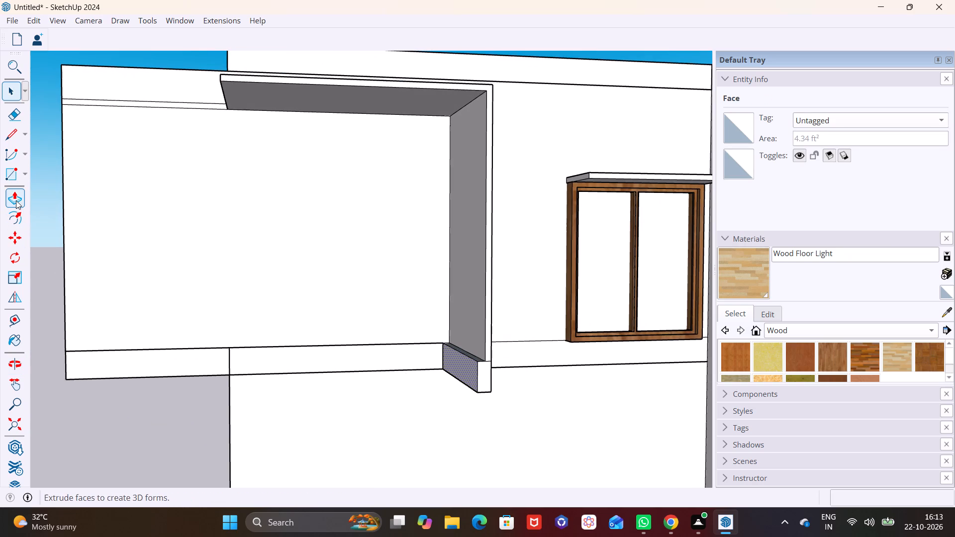
pyautogui.click(16, 200)
pyautogui.click(470, 365)
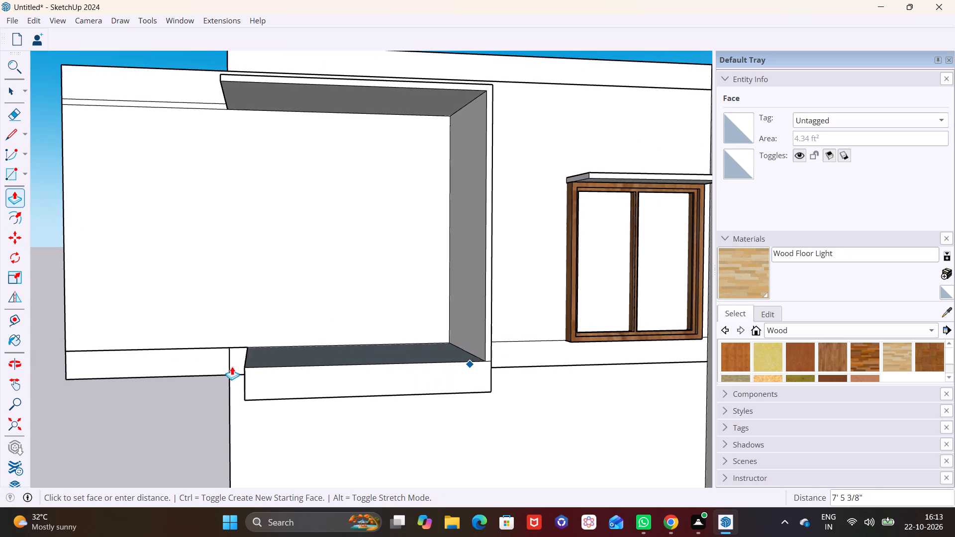
pyautogui.click(192, 367)
# Thin the frame's bottom slab by pushing its top face down.
pyautogui.moveTo(388, 402); pyautogui.dragTo(216, 406, button='middle')
pyautogui.scroll(1, 383, 401)
pyautogui.scroll(-2, 269, 392)
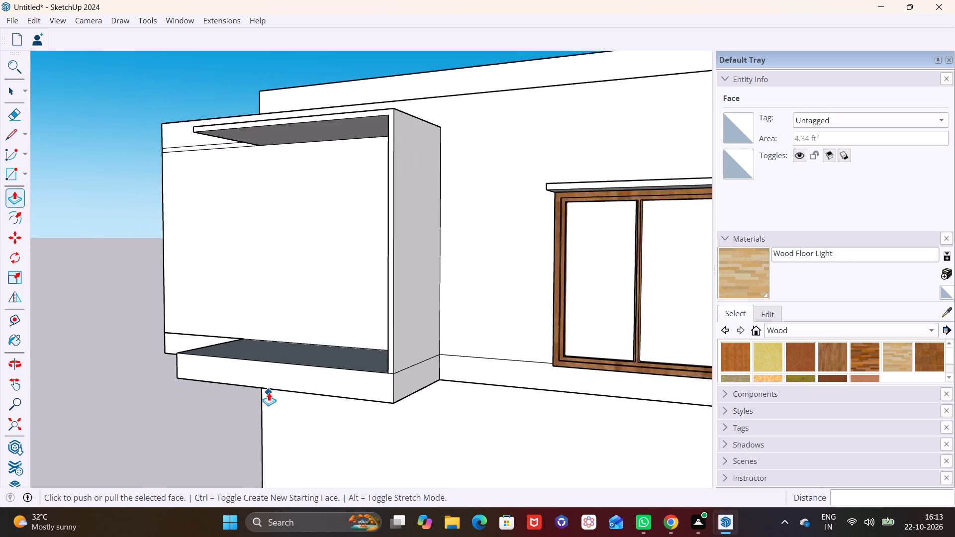
pyautogui.scroll(-1, 269, 392)
pyautogui.press('space')
pyautogui.click(320, 361)
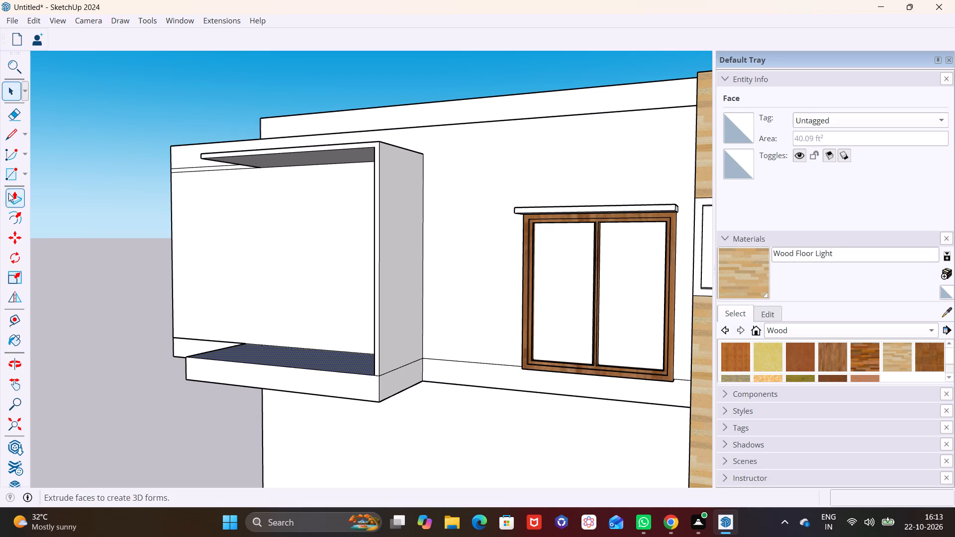
pyautogui.click(10, 196)
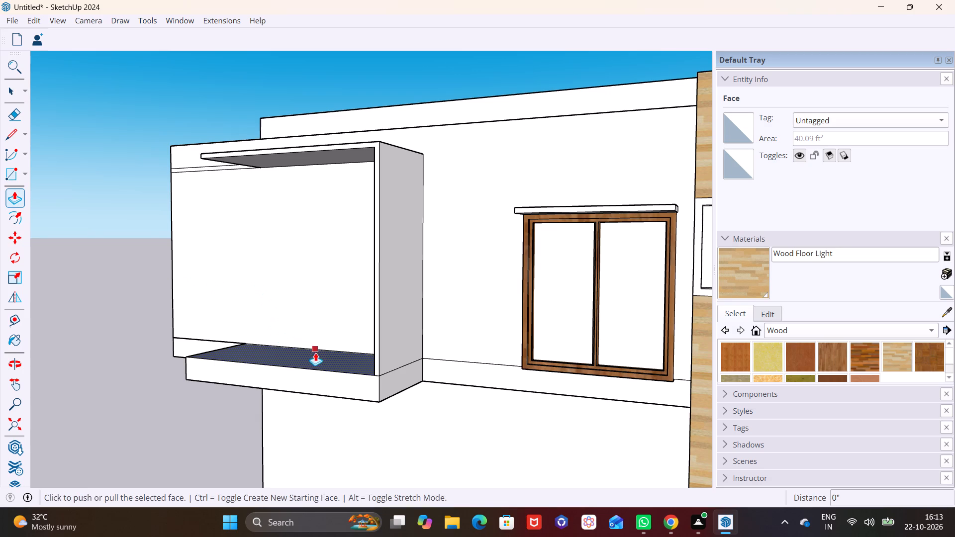
pyautogui.click(324, 359)
pyautogui.click(324, 370)
# Thicken the fin by pulling its inner side face slightly inward between the top and bottom slabs.
pyautogui.moveTo(300, 351); pyautogui.dragTo(340, 305, button='middle')
pyautogui.scroll(1, 303, 345)
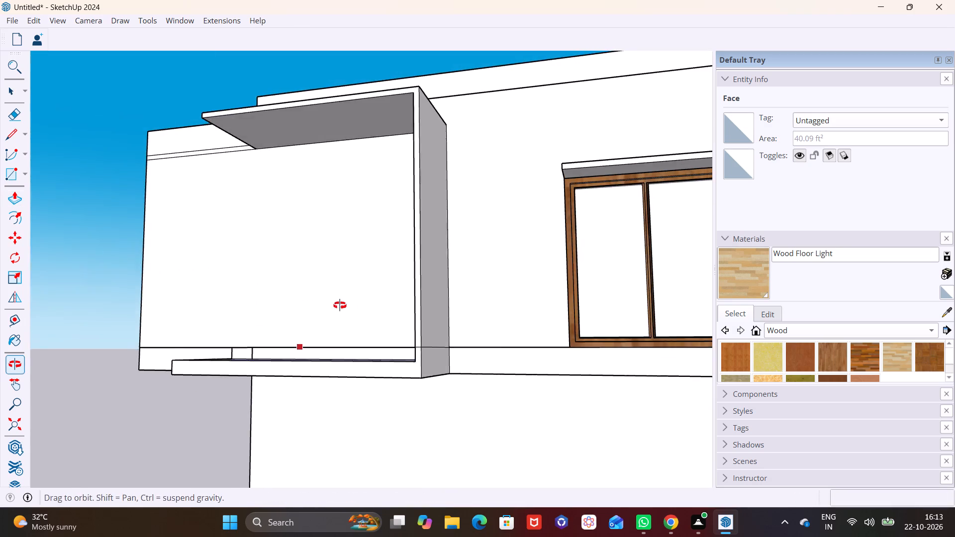
pyautogui.moveTo(340, 305); pyautogui.dragTo(340, 305, button='middle')
pyautogui.scroll(-7, 341, 310)
pyautogui.scroll(6, 364, 236)
pyautogui.moveTo(373, 259); pyautogui.dragTo(480, 288, button='middle')
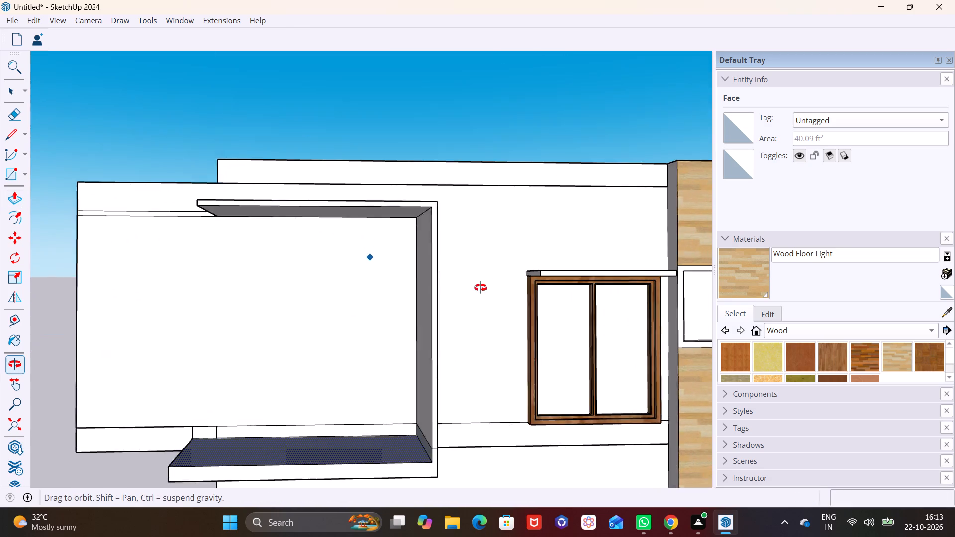
pyautogui.moveTo(480, 288); pyautogui.dragTo(522, 298, button='middle')
pyautogui.press('space')
pyautogui.click(440, 310)
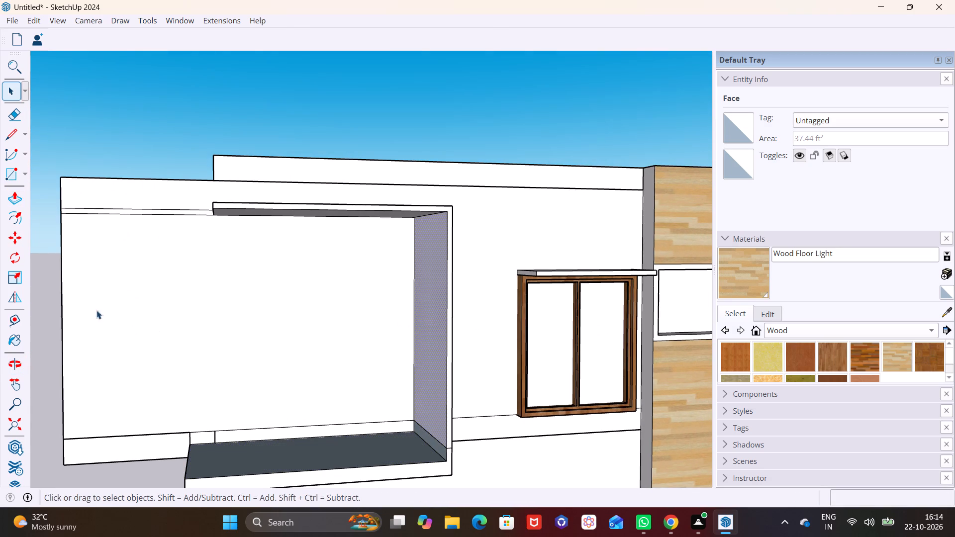
pyautogui.click(13, 205)
pyautogui.click(432, 332)
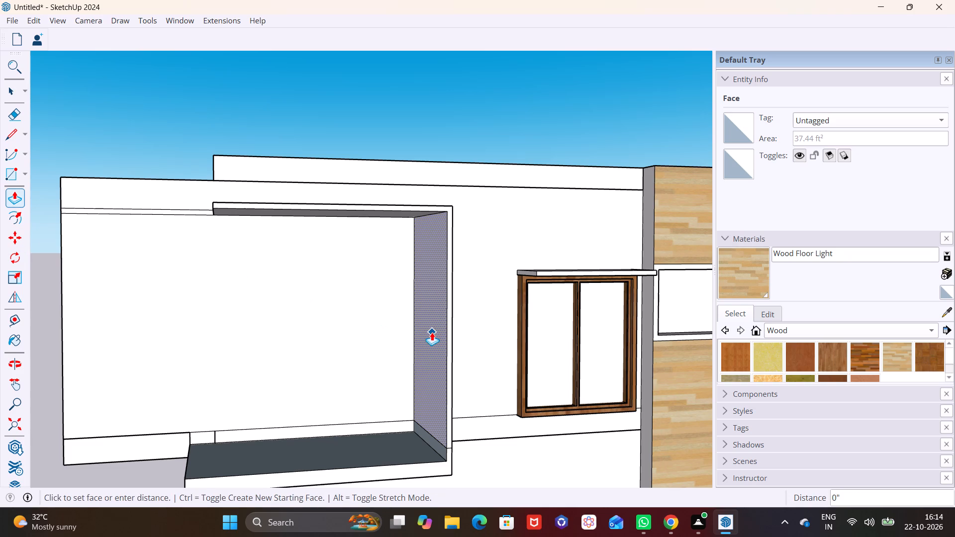
pyautogui.click(423, 335)
# Pull the narrow inner strip at the fin's foot about 4 1/8", flush with the thickened fin above it.
pyautogui.scroll(-2, 438, 415)
pyautogui.keyDown('shift'); pyautogui.moveTo(432, 418); pyautogui.dragTo(447, 361, button='middle'); pyautogui.keyUp('shift')
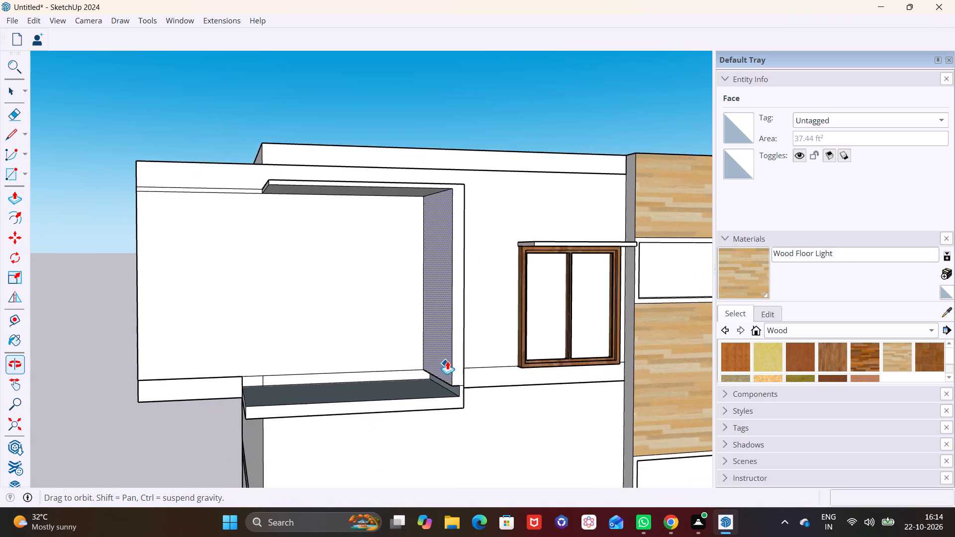
pyautogui.scroll(10, 450, 379)
pyautogui.press('space')
pyautogui.click(469, 406)
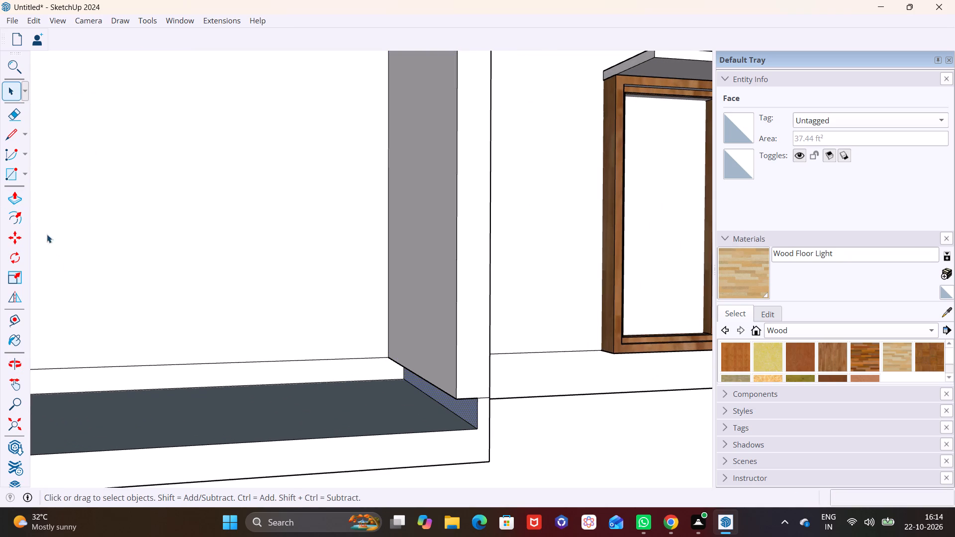
pyautogui.click(14, 198)
pyautogui.click(471, 413)
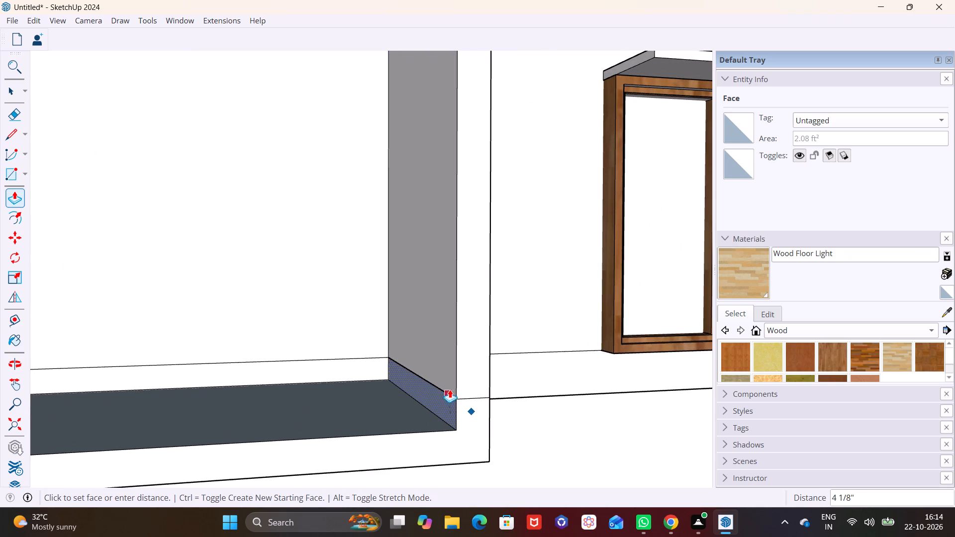
pyautogui.click(453, 383)
# Thicken the frame's top slab by pulling its underside down about 5 3/4".
pyautogui.scroll(-9, 456, 384)
pyautogui.keyDown('shift'); pyautogui.moveTo(383, 289); pyautogui.dragTo(359, 399, button='middle'); pyautogui.keyUp('shift')
pyautogui.scroll(1, 339, 301)
pyautogui.moveTo(339, 299); pyautogui.dragTo(342, 291, button='middle')
pyautogui.moveTo(344, 288); pyautogui.dragTo(379, 181, button='middle')
pyautogui.scroll(3, 375, 182)
pyautogui.click(363, 192)
pyautogui.press('space')
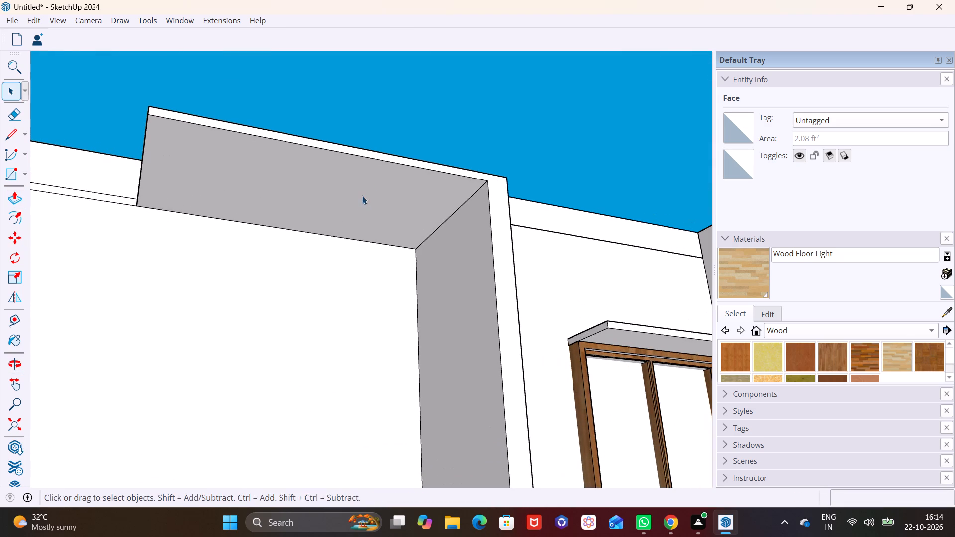
pyautogui.click(362, 196)
pyautogui.click(12, 191)
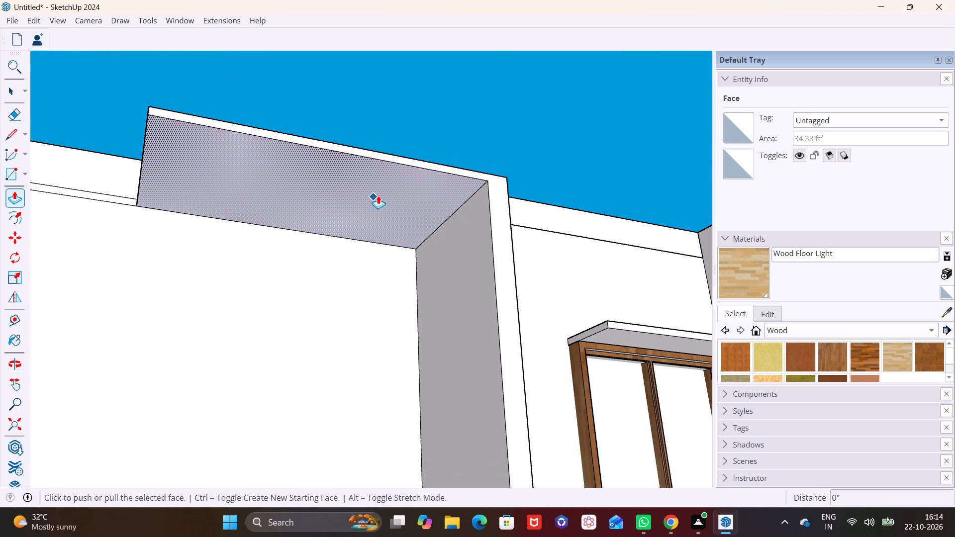
pyautogui.click(378, 195)
pyautogui.click(381, 212)
# Delete the leftover seam edges around the fin's foot, on its outer, front and inner faces.
pyautogui.moveTo(539, 331); pyautogui.dragTo(531, 369, button='middle')
pyautogui.scroll(-4, 537, 337)
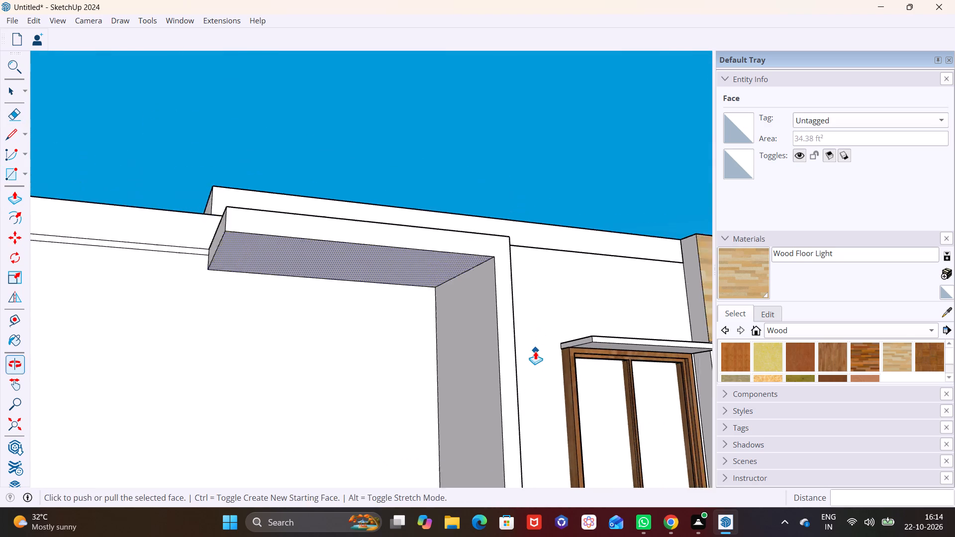
pyautogui.scroll(-5, 535, 351)
pyautogui.moveTo(539, 337); pyautogui.dragTo(349, 433, button='middle')
pyautogui.moveTo(390, 418); pyautogui.dragTo(409, 284, button='middle')
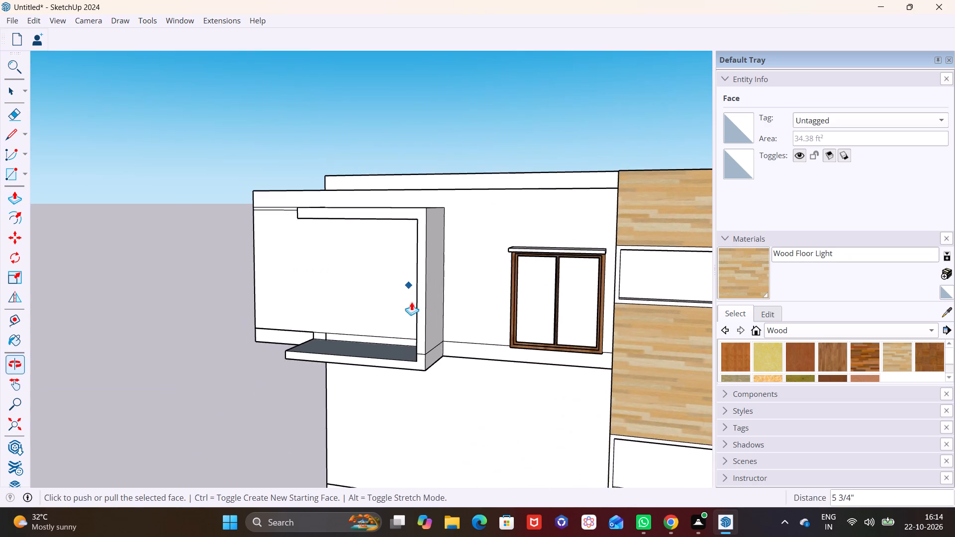
pyautogui.scroll(7, 432, 359)
pyautogui.moveTo(444, 363); pyautogui.dragTo(357, 342, button='middle')
pyautogui.press('space')
pyautogui.click(373, 322)
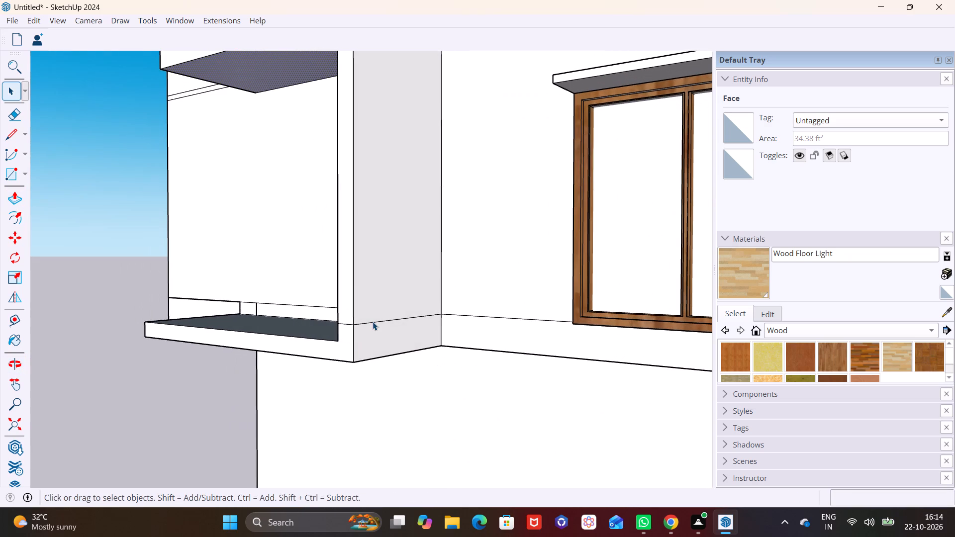
pyautogui.press('Delete')
pyautogui.click(347, 323)
pyautogui.press('Delete')
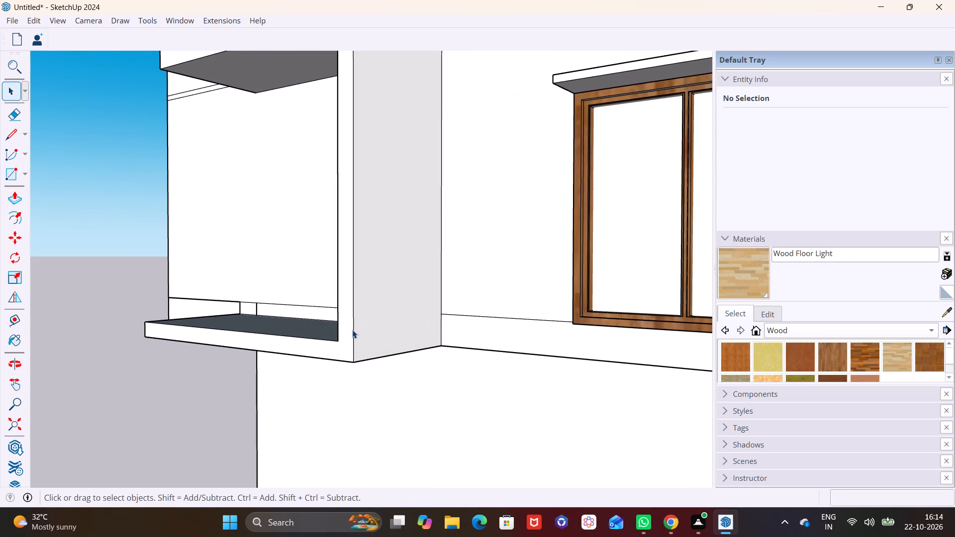
pyautogui.moveTo(360, 332); pyautogui.dragTo(621, 354, button='middle')
pyautogui.click(477, 324)
pyautogui.press('Delete')
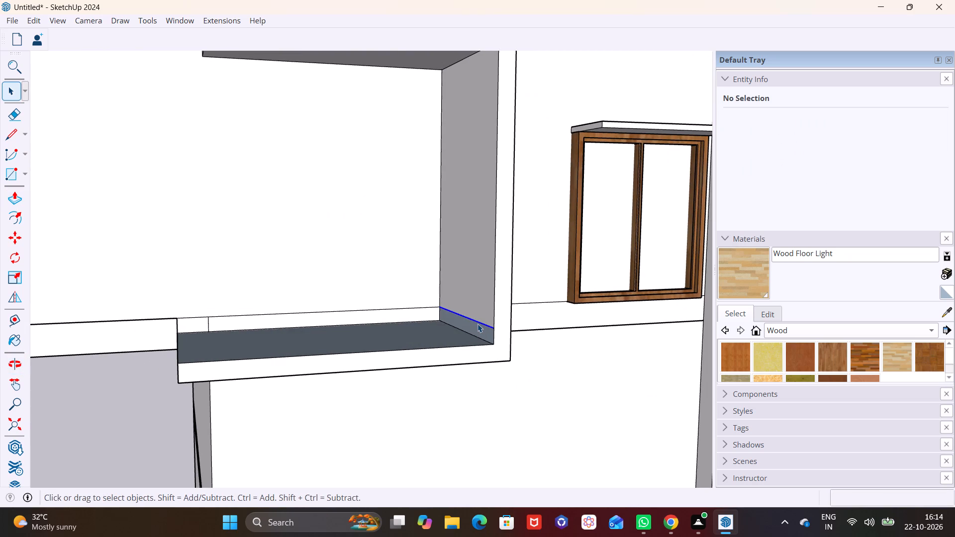
# Pull the middle storey's end wall outward until it is flush with the overhanging top storey above.
pyautogui.click(209, 325)
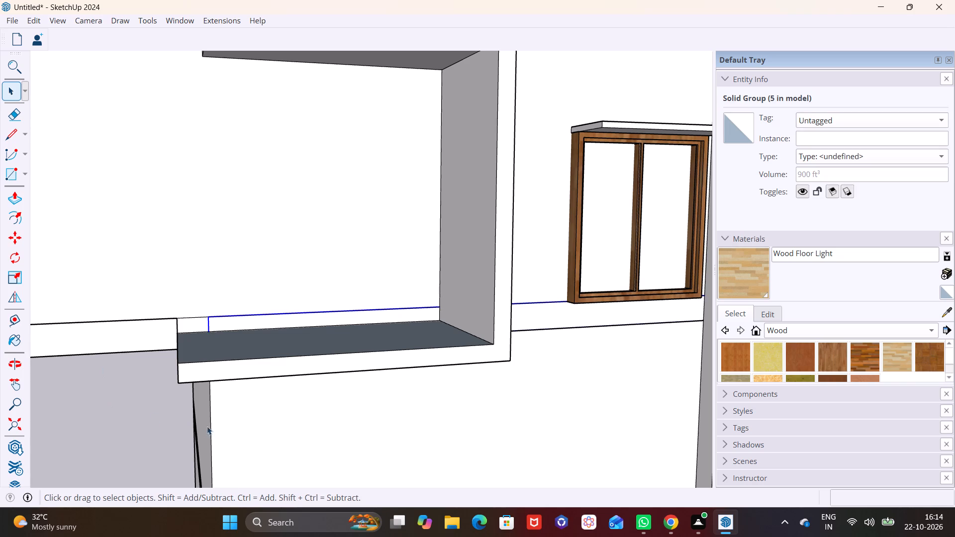
pyautogui.click(270, 404)
pyautogui.scroll(-3, 278, 404)
pyautogui.scroll(2, 281, 403)
pyautogui.moveTo(281, 403); pyautogui.dragTo(191, 416, button='middle')
pyautogui.scroll(-2, 194, 411)
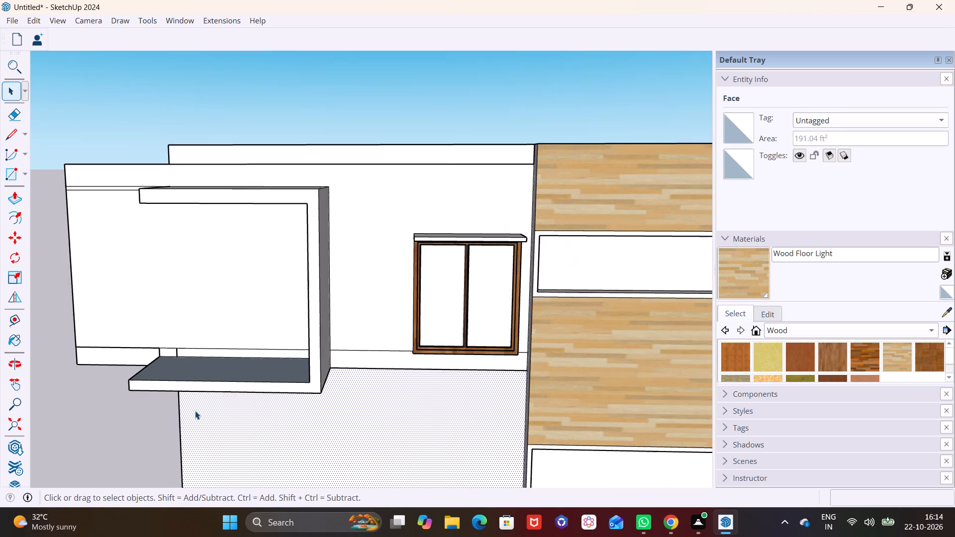
pyautogui.scroll(-3, 195, 411)
pyautogui.keyDown('shift'); pyautogui.moveTo(211, 415); pyautogui.dragTo(408, 406, button='middle'); pyautogui.keyUp('shift')
pyautogui.moveTo(399, 443); pyautogui.dragTo(598, 433, button='middle')
pyautogui.keyDown('shift'); pyautogui.moveTo(544, 398); pyautogui.dragTo(442, 201, button='middle'); pyautogui.keyUp('shift')
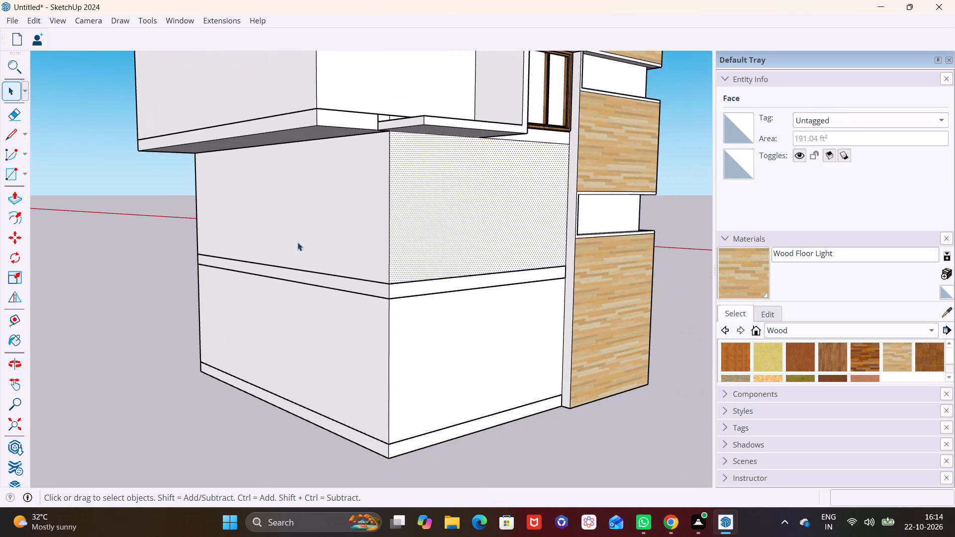
pyautogui.click(353, 231)
pyautogui.click(16, 199)
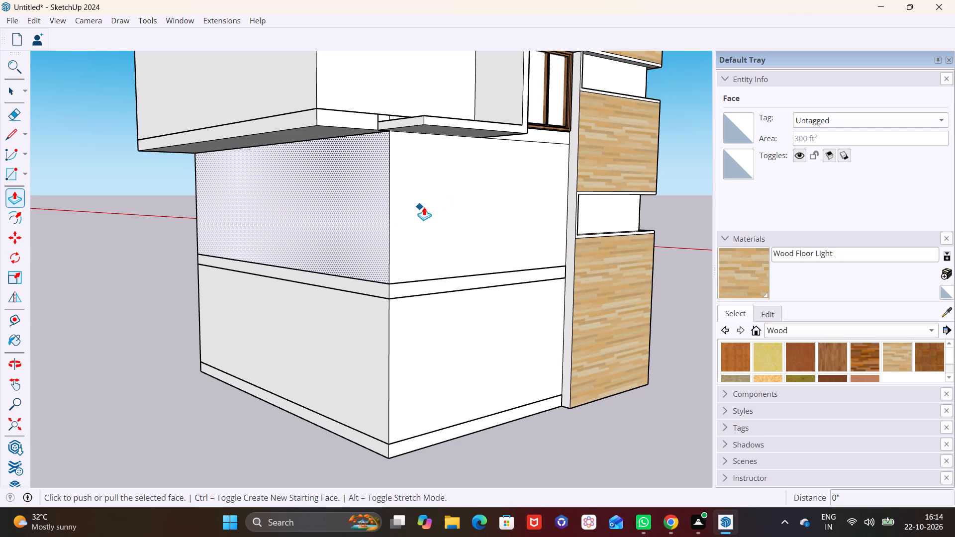
pyautogui.moveTo(377, 202); pyautogui.dragTo(372, 201)
pyautogui.moveTo(317, 166); pyautogui.dragTo(292, 166)
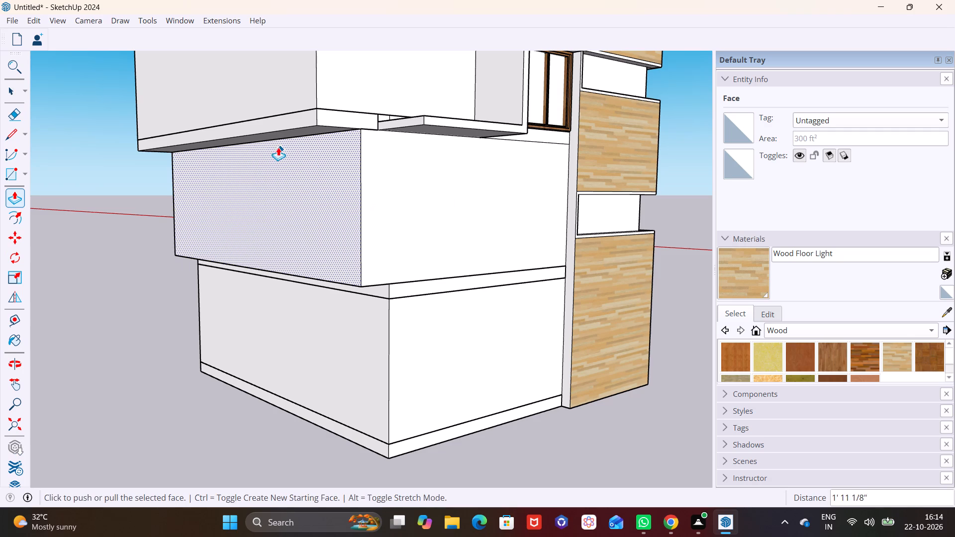
pyautogui.moveTo(306, 146); pyautogui.dragTo(291, 149)
pyautogui.moveTo(340, 151); pyautogui.dragTo(314, 154)
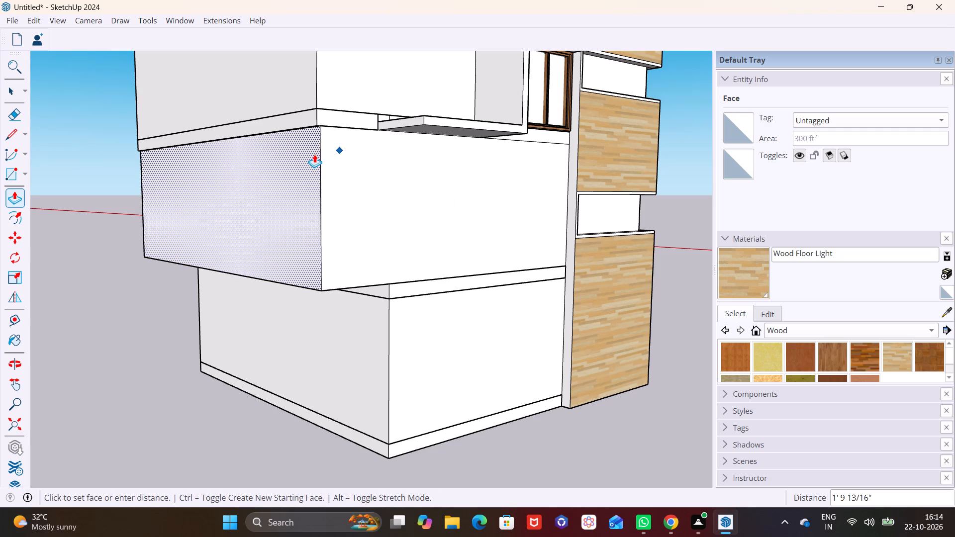
pyautogui.moveTo(314, 154); pyautogui.dragTo(312, 149)
pyautogui.click(321, 108)
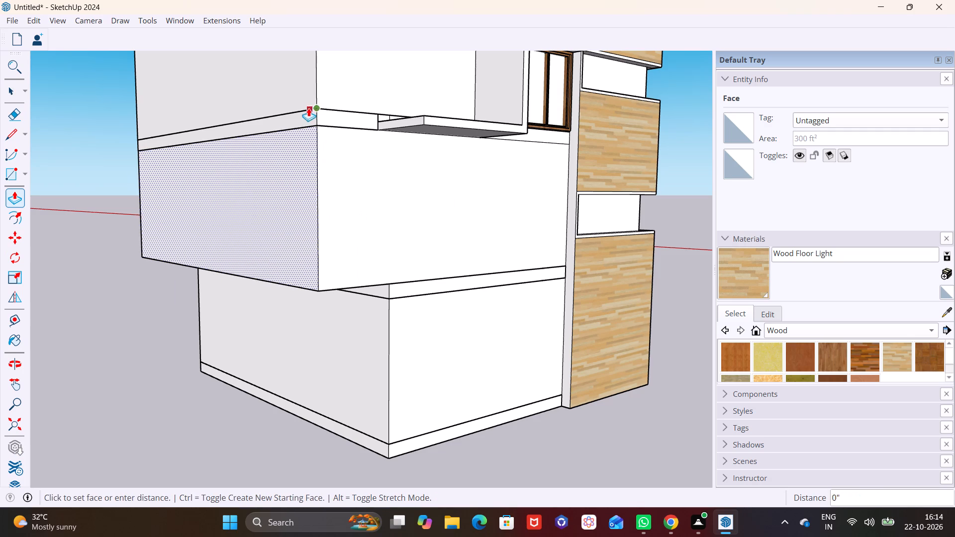
pyautogui.click(317, 99)
# Pull the middle storey's end wall about 3' further out, beyond the top storey's end wall.
pyautogui.scroll(-2, 324, 197)
pyautogui.moveTo(336, 234); pyautogui.dragTo(256, 238, button='middle')
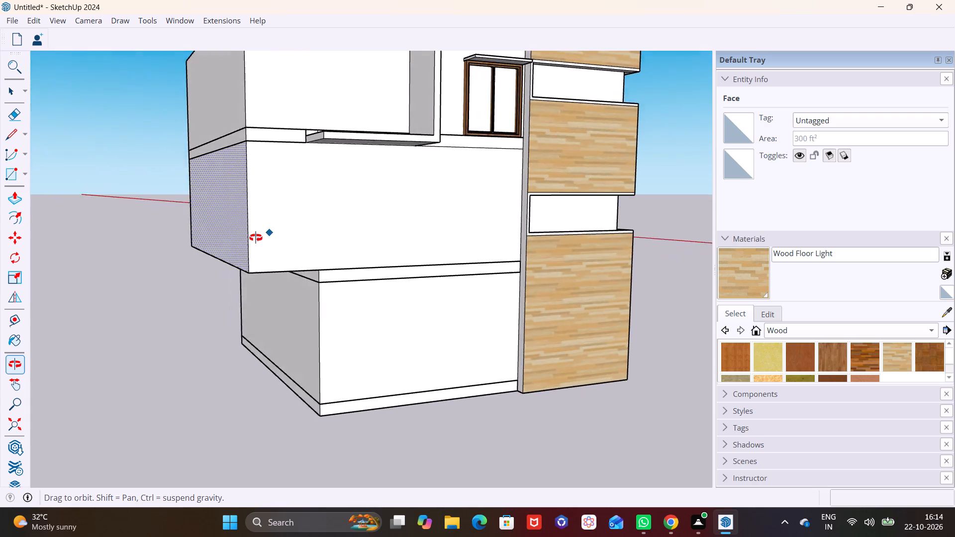
pyautogui.moveTo(256, 238); pyautogui.dragTo(255, 239, button='middle')
pyautogui.scroll(-5, 271, 202)
pyautogui.moveTo(300, 264); pyautogui.dragTo(244, 447, button='middle')
pyautogui.scroll(3, 234, 393)
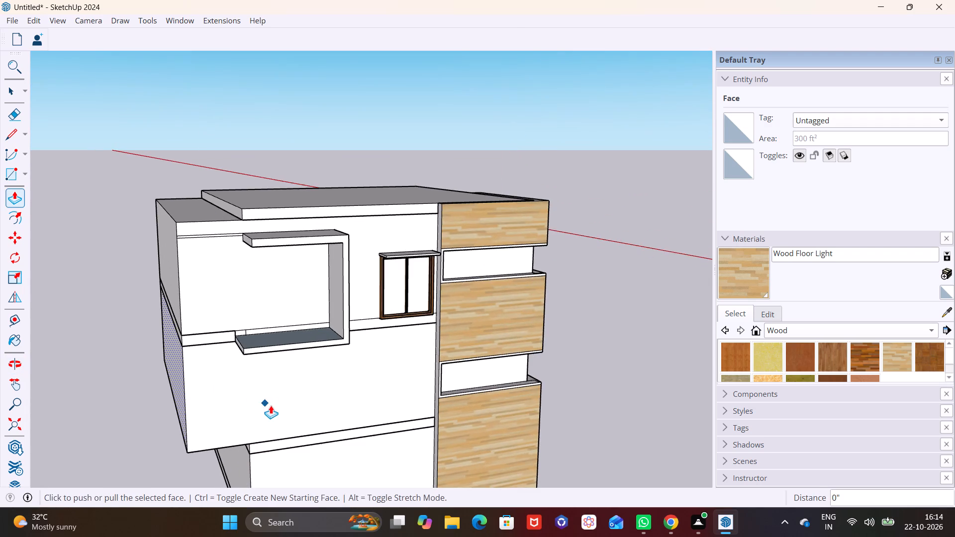
pyautogui.moveTo(270, 373); pyautogui.dragTo(209, 366, button='middle')
pyautogui.scroll(1, 209, 366)
pyautogui.keyDown('shift'); pyautogui.moveTo(246, 319); pyautogui.dragTo(338, 322, button='middle'); pyautogui.keyUp('shift')
pyautogui.scroll(2, 274, 281)
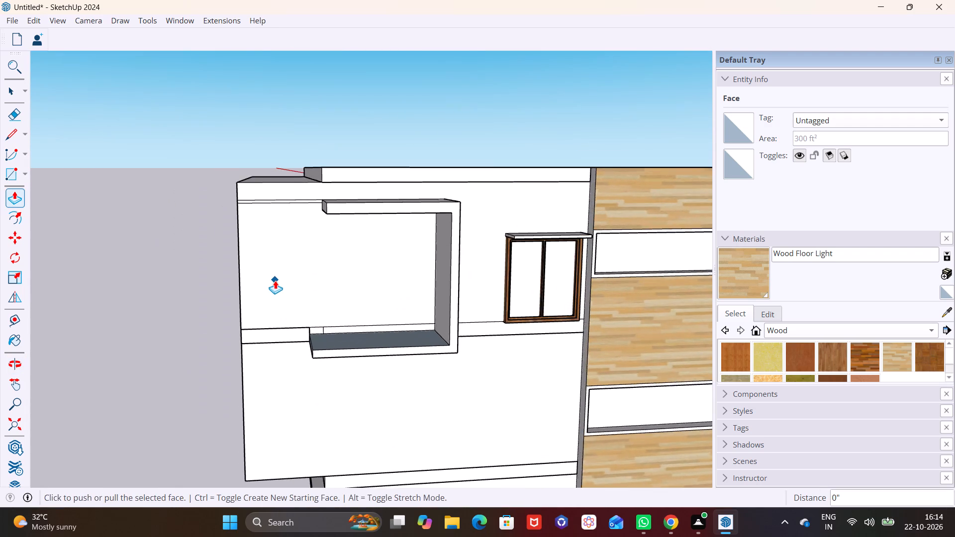
pyautogui.scroll(1, 275, 280)
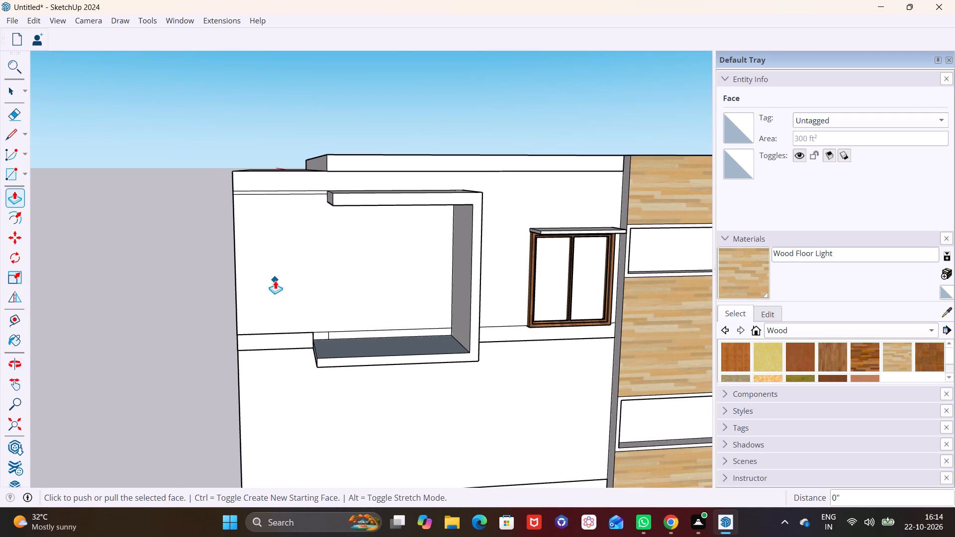
pyautogui.scroll(1, 275, 280)
pyautogui.keyDown('shift'); pyautogui.moveTo(277, 280); pyautogui.dragTo(290, 234, button='middle'); pyautogui.keyUp('shift')
pyautogui.scroll(-2, 295, 234)
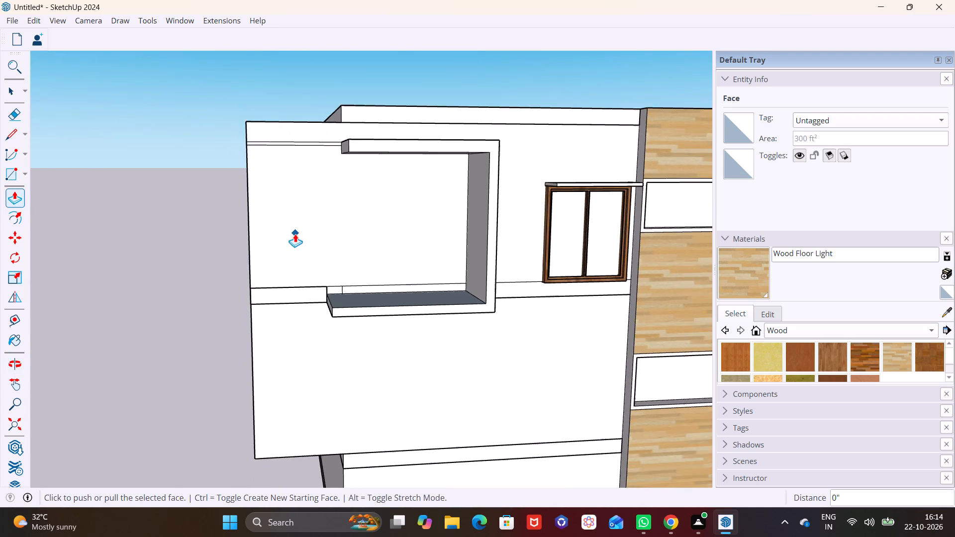
pyautogui.moveTo(297, 233); pyautogui.dragTo(400, 234, button='middle')
pyautogui.click(307, 241)
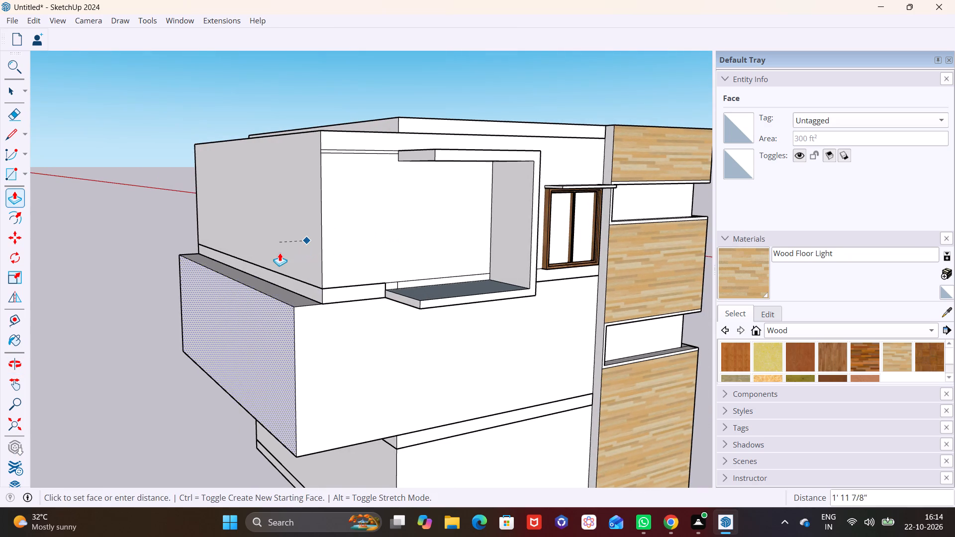
pyautogui.click(262, 256)
# Open the slab group between the middle and top storeys and pull its end face flush with the middle storey's extended wall.
pyautogui.press('space')
pyautogui.tripleClick(289, 281)
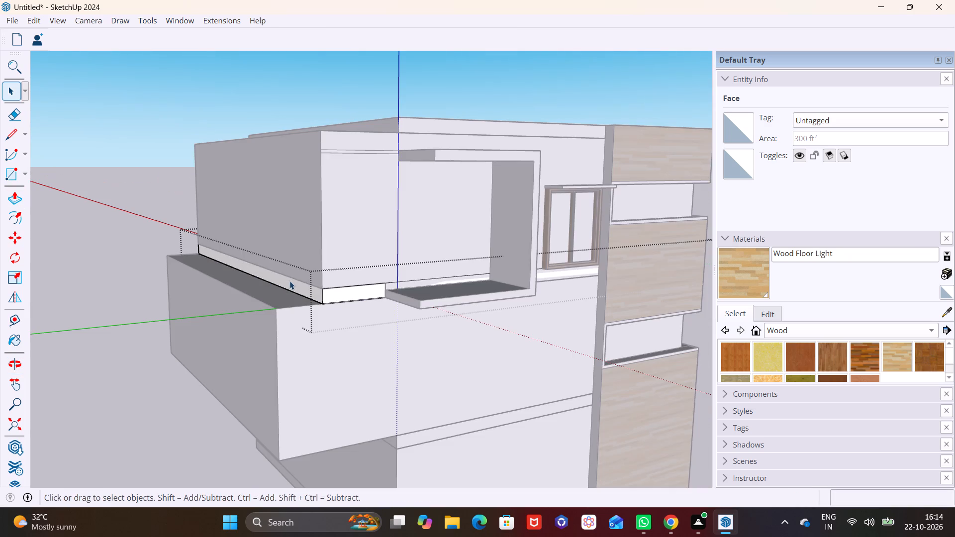
pyautogui.click(12, 201)
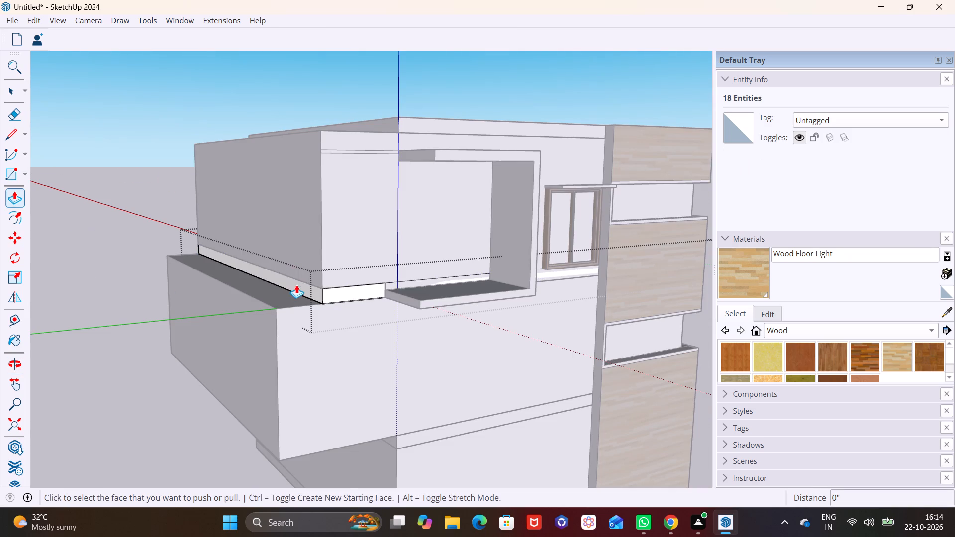
pyautogui.click(302, 282)
pyautogui.click(275, 339)
pyautogui.press('space')
pyautogui.click(278, 215)
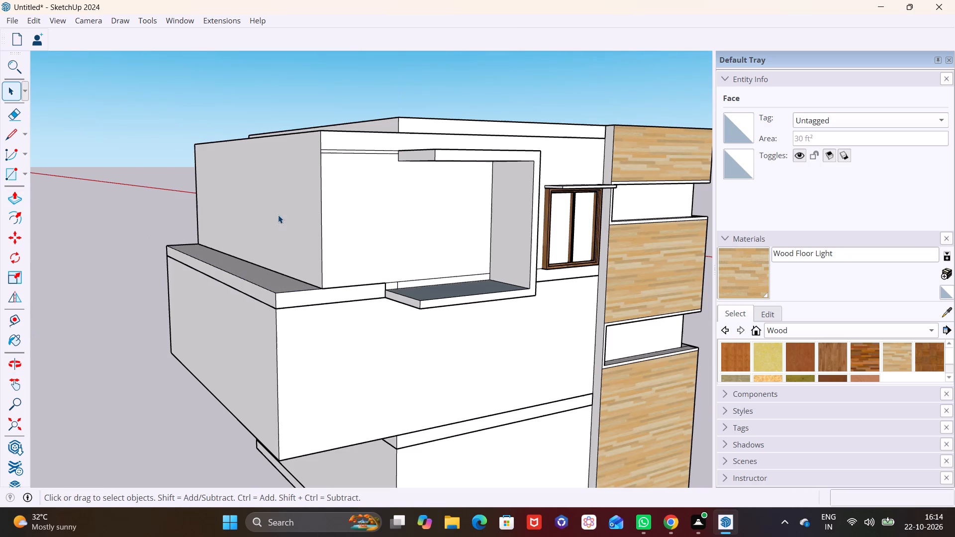
# Pull the top storey's end wall out about 3' 2 3/16", flush with the extended middle storey below.
pyautogui.click(311, 196)
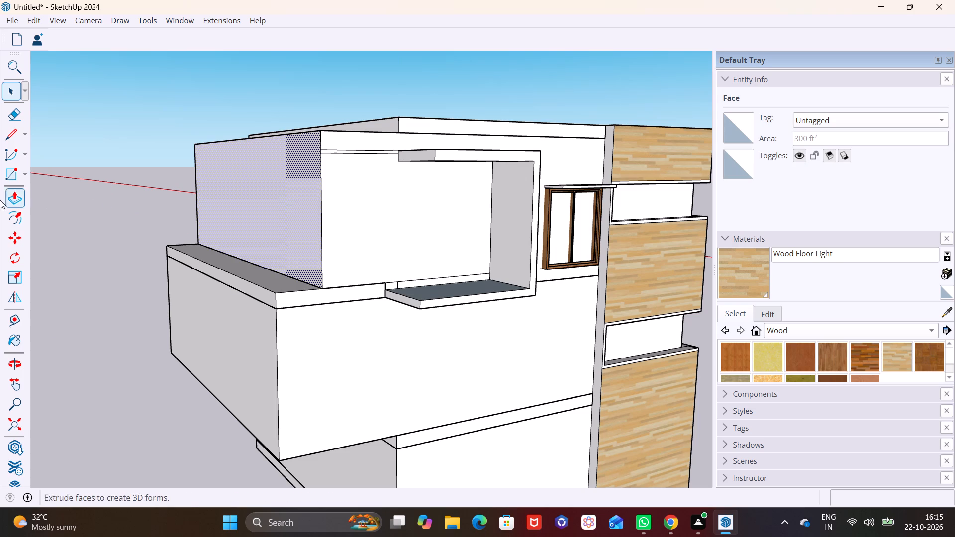
pyautogui.click(19, 195)
pyautogui.click(270, 213)
pyautogui.click(271, 334)
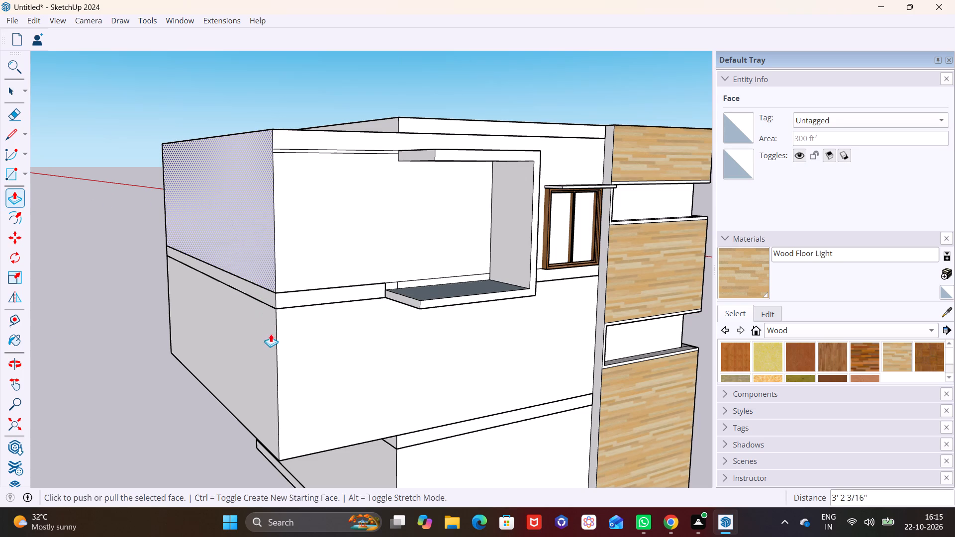
# Draw a vertical rectangle about 1' 7" by 21' on the front wall's outer edge, from the roof corner to the middle storey's base.
pyautogui.scroll(-1, 287, 279)
pyautogui.moveTo(261, 284); pyautogui.dragTo(143, 265, button='middle')
pyautogui.scroll(-1, 184, 264)
pyautogui.keyDown('shift'); pyautogui.moveTo(213, 260); pyautogui.dragTo(171, 289, button='middle'); pyautogui.keyUp('shift')
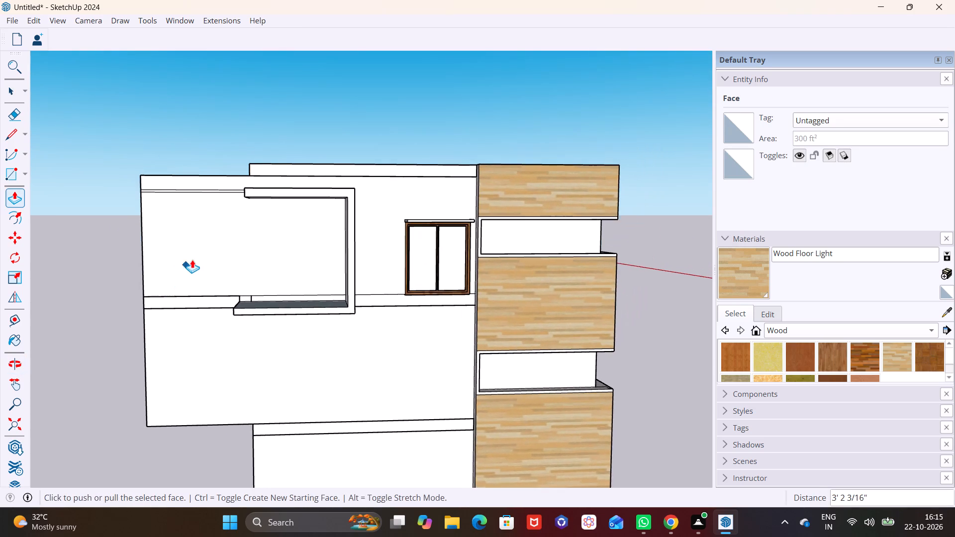
pyautogui.scroll(1, 199, 251)
pyautogui.click(26, 176)
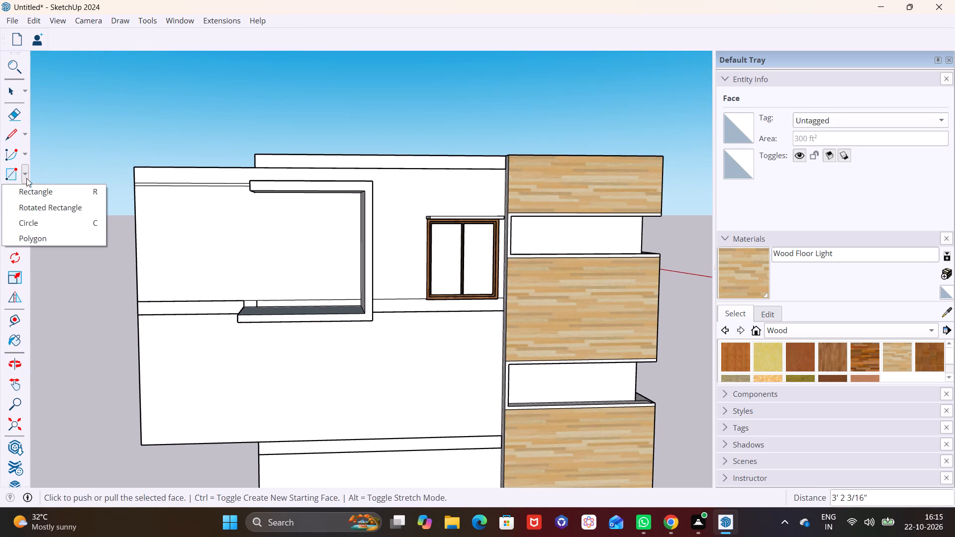
pyautogui.click(34, 189)
pyautogui.click(135, 170)
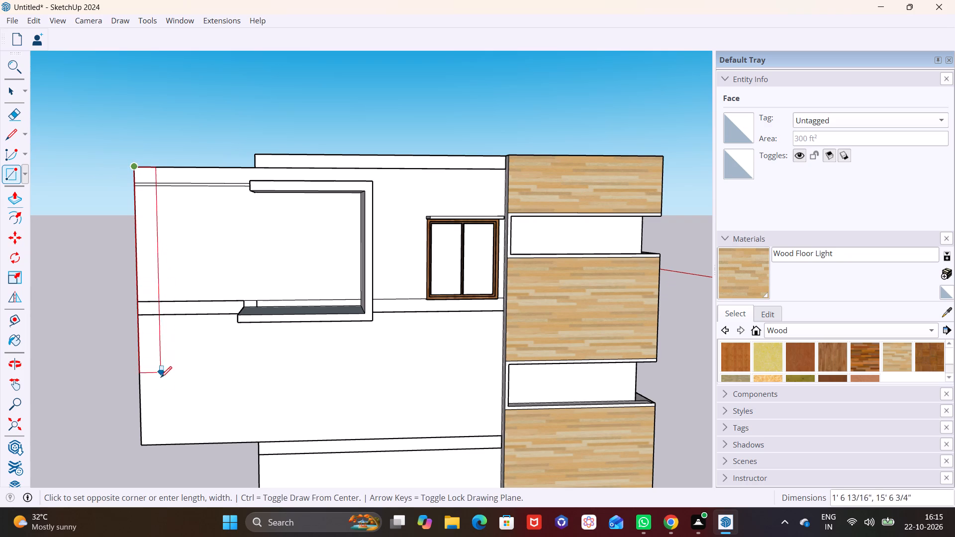
pyautogui.click(163, 442)
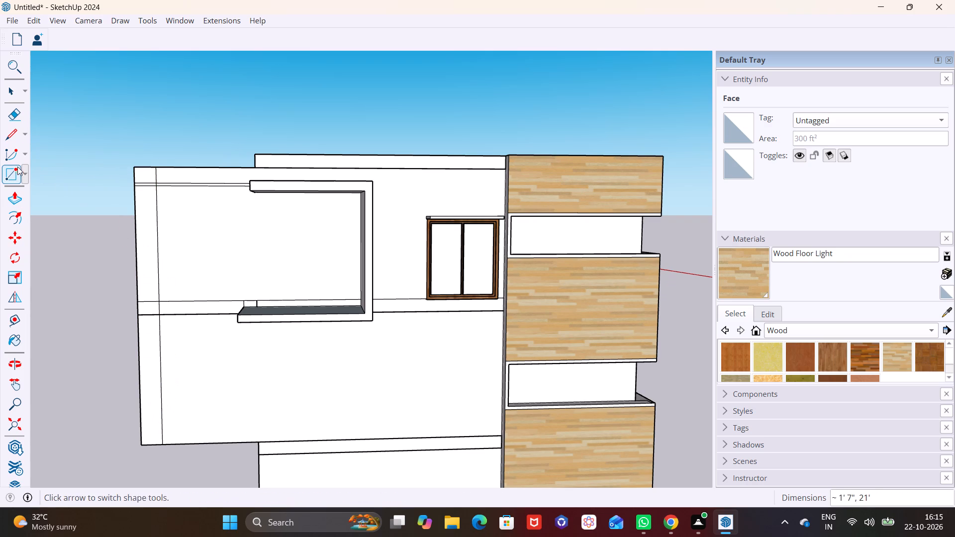
# Pull the top-storey wall section of the edge strip forward about 3' 1/16".
pyautogui.click(8, 92)
pyautogui.click(149, 257)
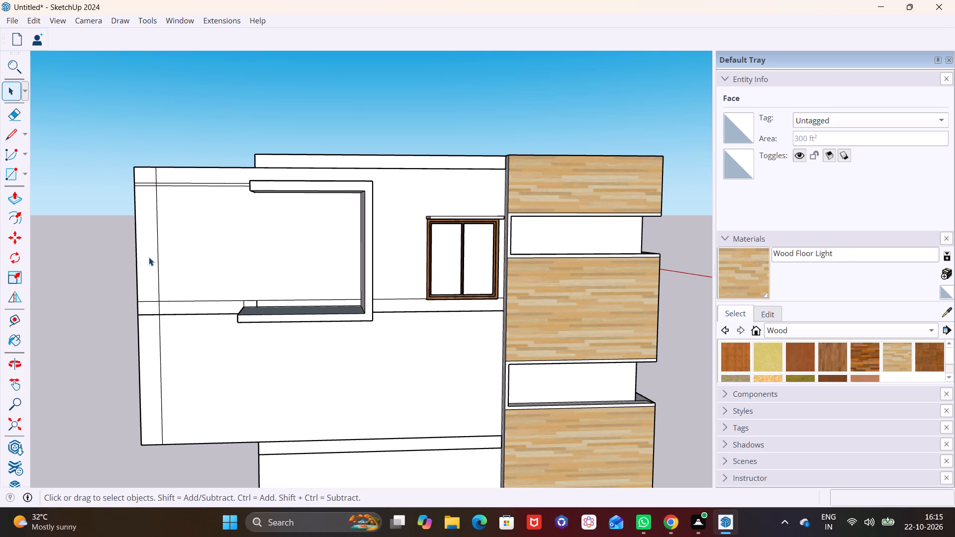
pyautogui.click(14, 199)
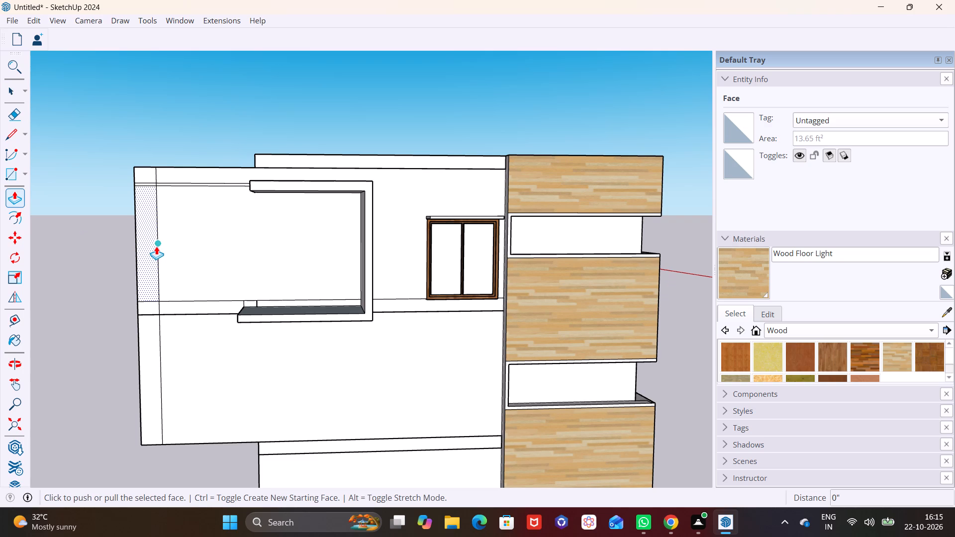
pyautogui.moveTo(169, 249); pyautogui.dragTo(27, 298, button='middle')
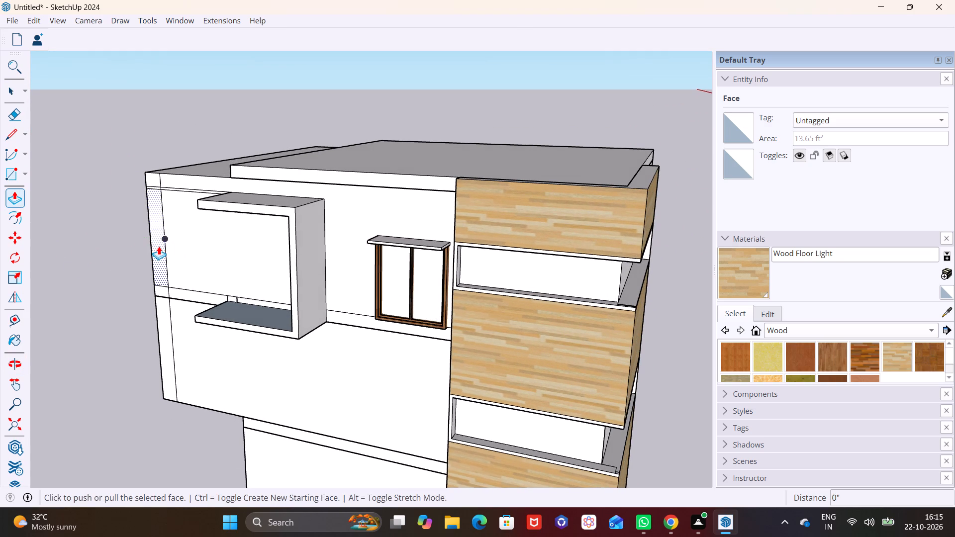
pyautogui.click(159, 246)
pyautogui.click(141, 253)
# Pull the strip's section on the roof-level band forward about 3' 1/16", flush with the projecting piece below.
pyautogui.moveTo(186, 286); pyautogui.dragTo(179, 238, button='middle')
pyautogui.scroll(2, 175, 289)
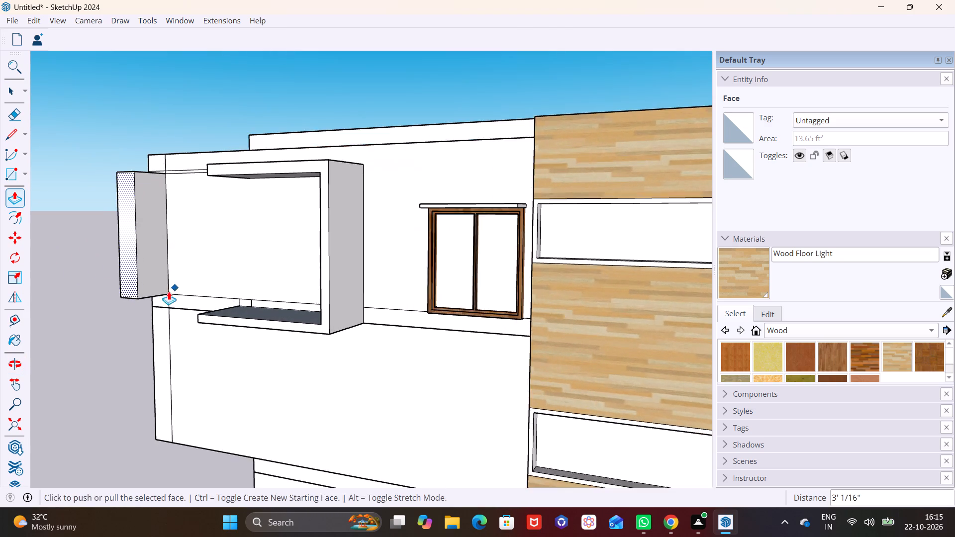
pyautogui.scroll(3, 169, 291)
pyautogui.click(12, 95)
pyautogui.click(179, 137)
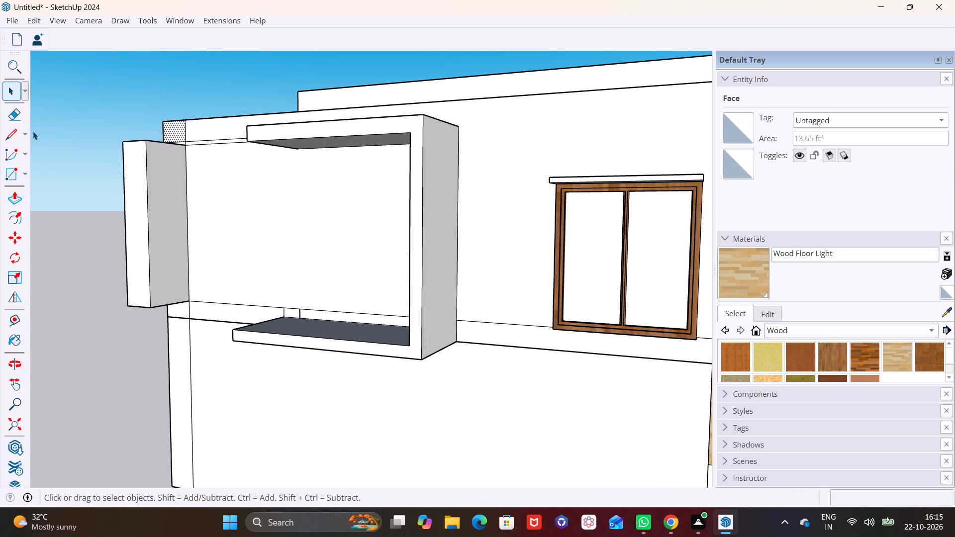
pyautogui.click(5, 200)
pyautogui.click(181, 124)
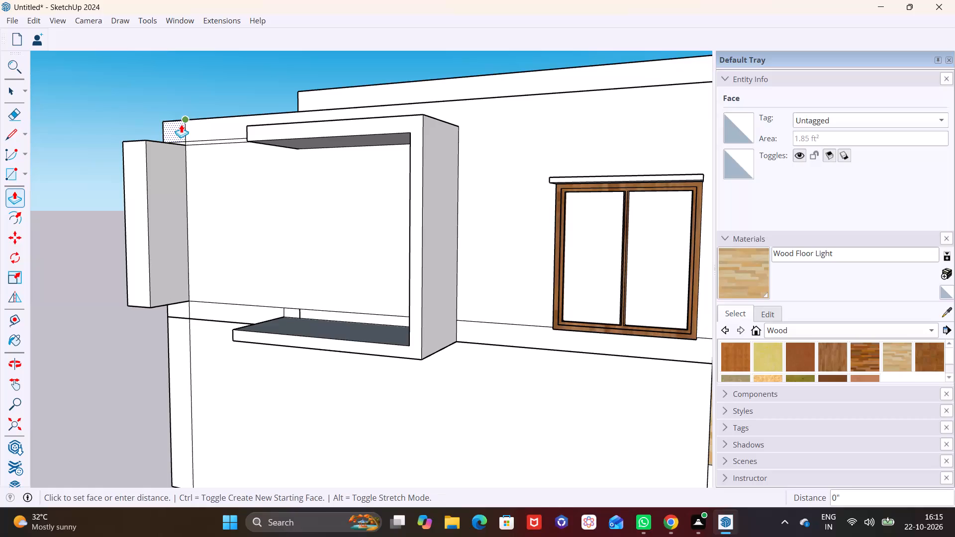
pyautogui.click(141, 151)
# Pull the thin leftover sliver of the edge strip, between roof-level band and top-storey wall, forward about 3' 1/16".
pyautogui.scroll(10, 200, 136)
pyautogui.moveTo(164, 150); pyautogui.dragTo(120, 187, button='middle')
pyautogui.scroll(2, 160, 159)
pyautogui.click(6, 96)
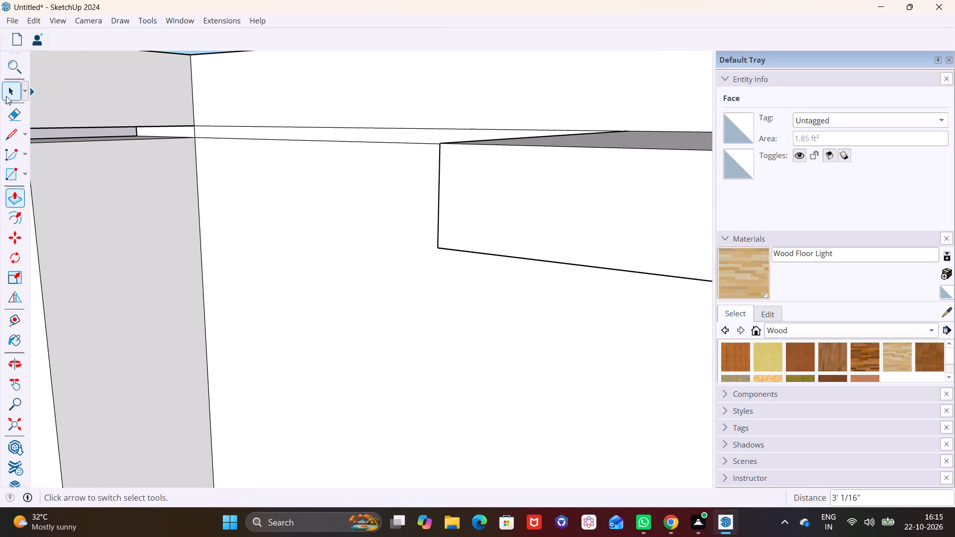
pyautogui.click(189, 131)
pyautogui.click(14, 193)
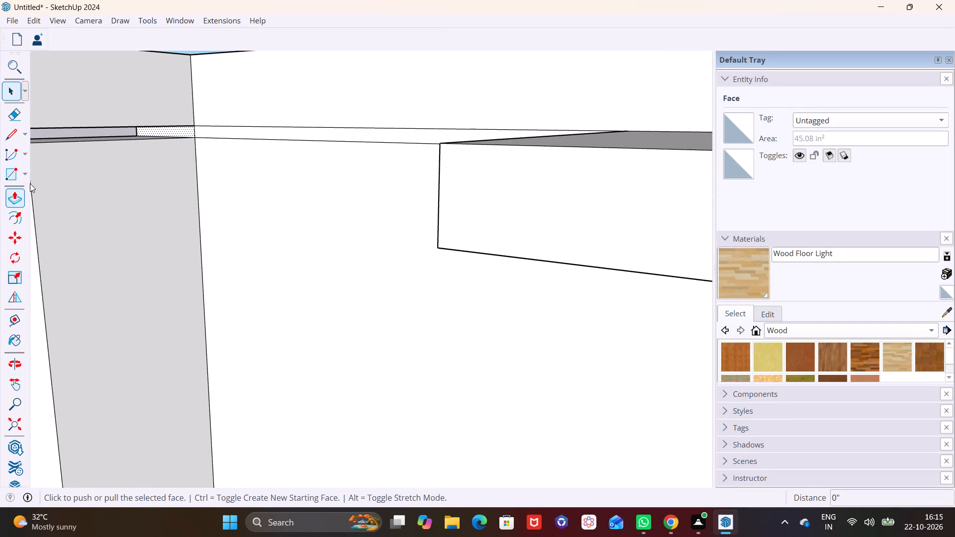
pyautogui.click(183, 133)
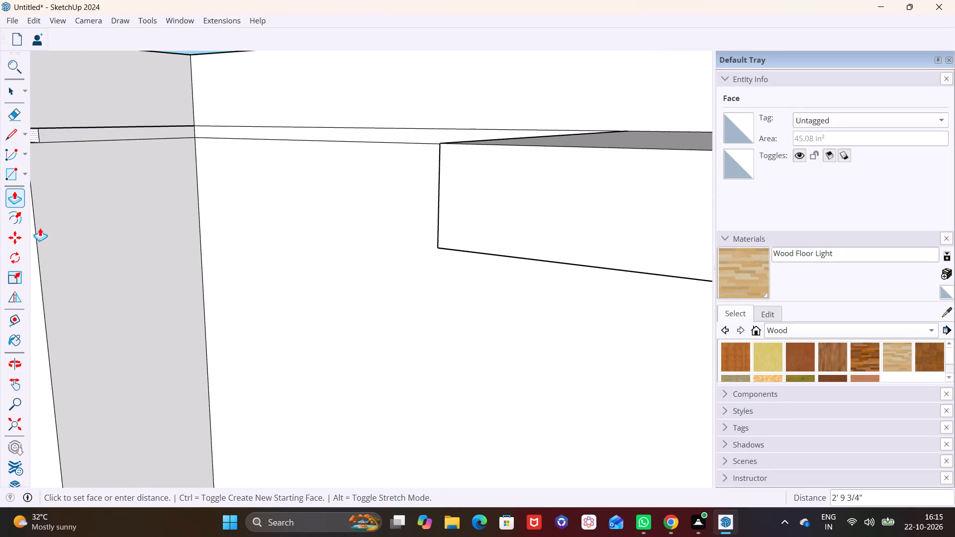
pyautogui.click(37, 232)
# Pull the edge strip's section on the slab band below the top storey forward about 3' 1/16", flush with the fin above.
pyautogui.scroll(-10, 87, 220)
pyautogui.moveTo(85, 280); pyautogui.dragTo(119, 134, button='middle')
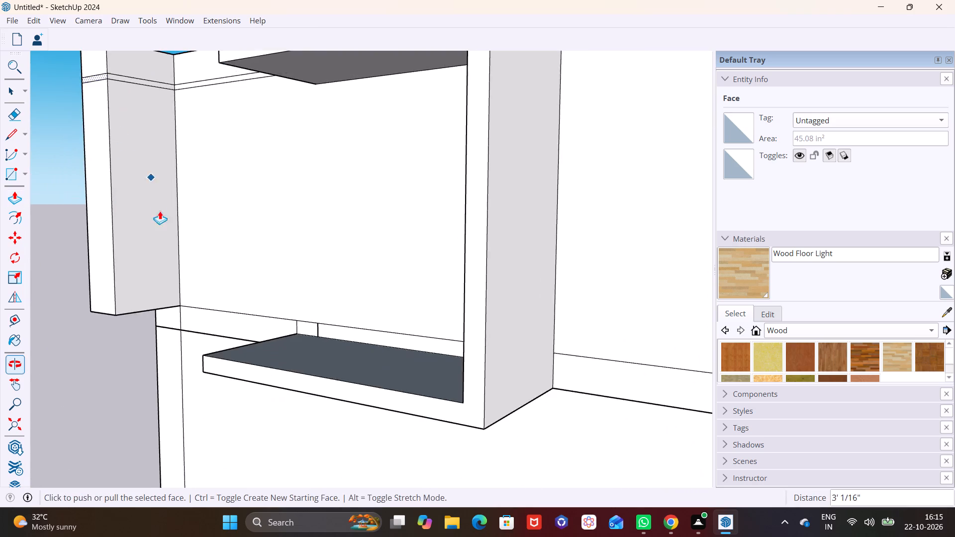
pyautogui.scroll(3, 159, 233)
pyautogui.keyDown('shift'); pyautogui.moveTo(165, 251); pyautogui.dragTo(206, 98, button='middle'); pyautogui.keyUp('shift')
pyautogui.scroll(3, 219, 164)
pyautogui.press('space')
pyautogui.click(207, 207)
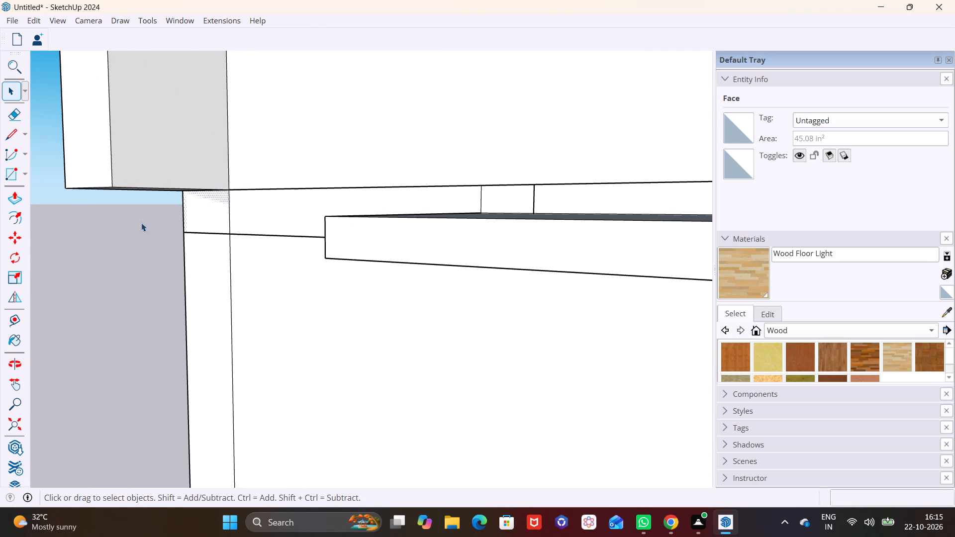
pyautogui.click(10, 195)
pyautogui.click(216, 213)
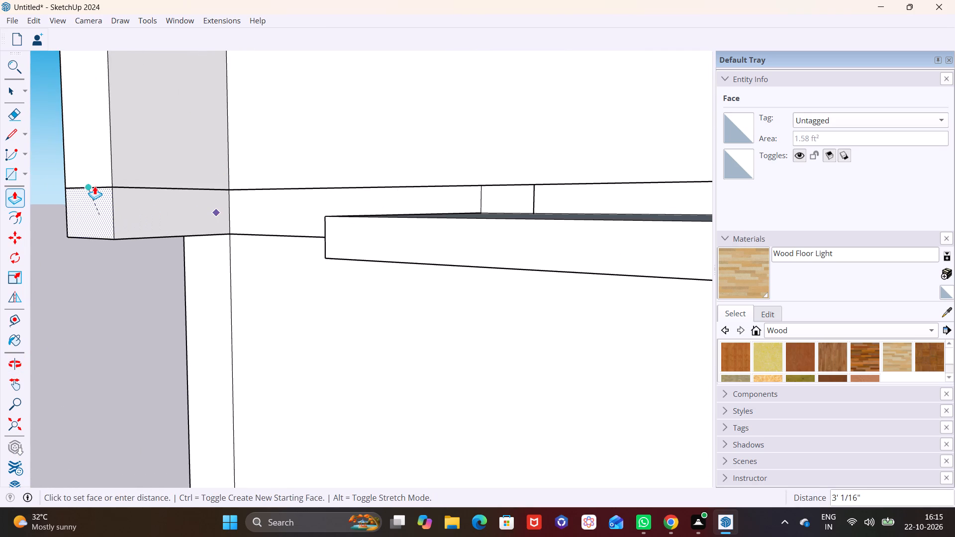
pyautogui.click(95, 186)
# Pull the edge strip's middle-storey wall section forward about 3' 1/16", flush with the fin pieces above.
pyautogui.click(12, 98)
pyautogui.click(212, 282)
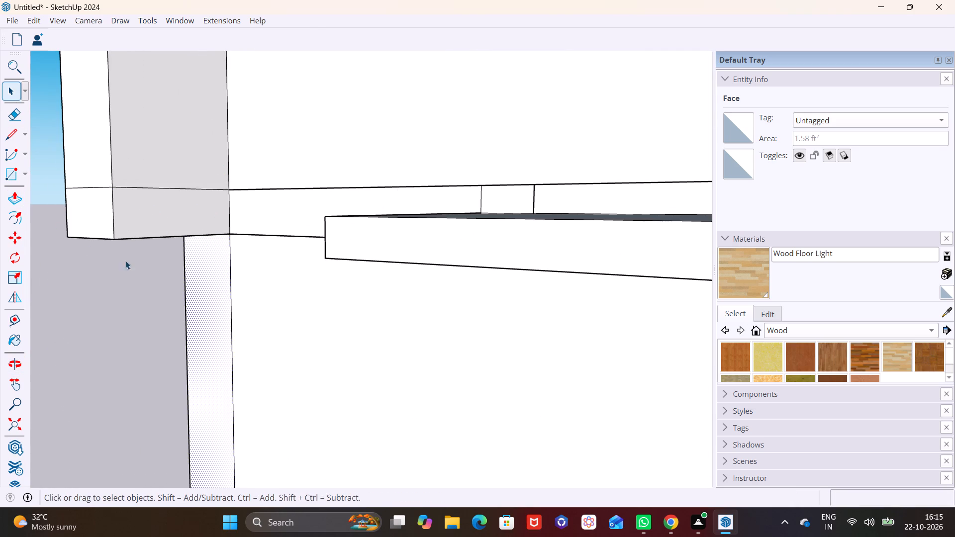
pyautogui.click(17, 196)
pyautogui.click(205, 289)
pyautogui.click(107, 238)
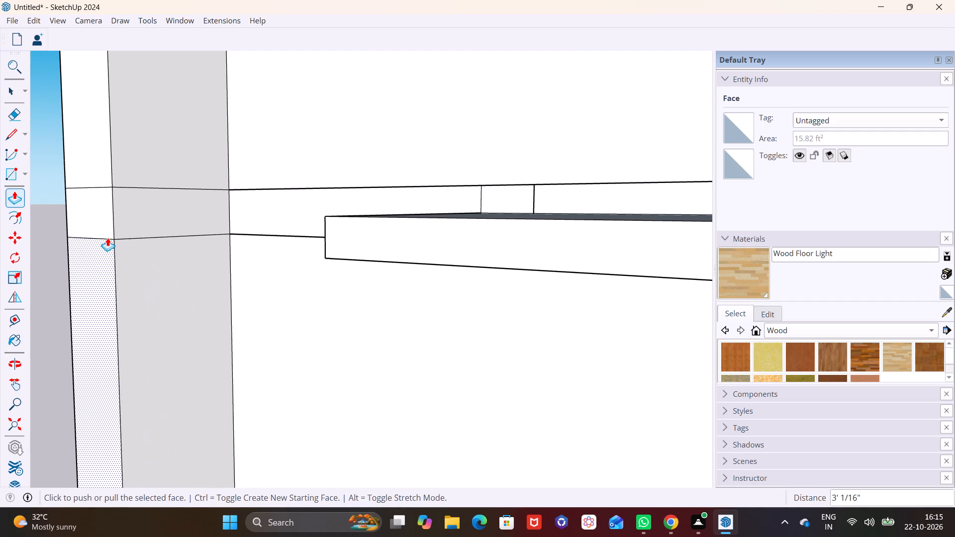
# Inside the slab group between the ground and middle storeys, pull the end face out about 8' 10 1/16" under the overhang.
pyautogui.scroll(-13, 141, 238)
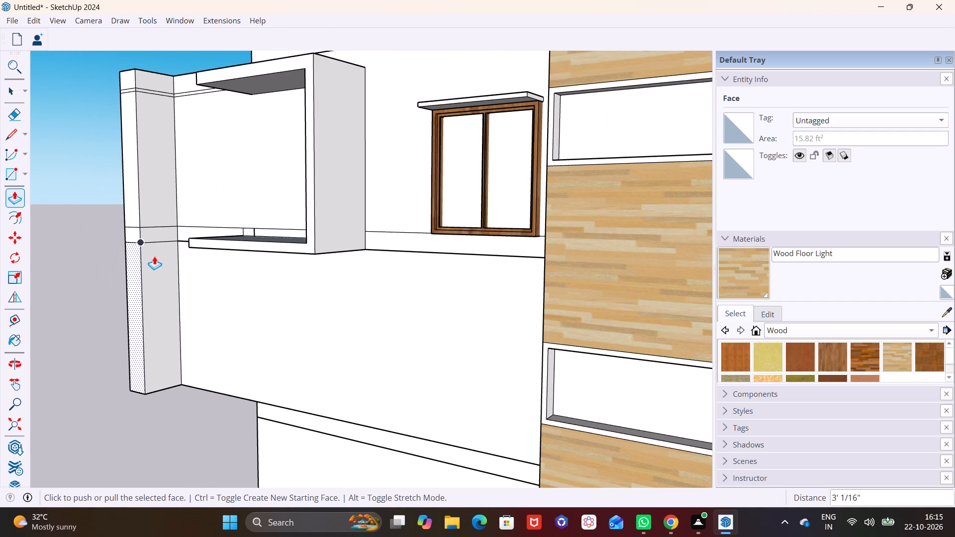
pyautogui.scroll(-4, 156, 255)
pyautogui.moveTo(244, 300); pyautogui.dragTo(507, 297, button='middle')
pyautogui.moveTo(202, 400); pyautogui.dragTo(285, 254, button='middle')
pyautogui.moveTo(238, 326); pyautogui.dragTo(279, 323, button='middle')
pyautogui.keyDown('shift'); pyautogui.moveTo(271, 324); pyautogui.dragTo(341, 139, button='middle'); pyautogui.keyUp('shift')
pyautogui.moveTo(339, 176); pyautogui.dragTo(314, 267, button='middle')
pyautogui.scroll(1, 327, 226)
pyautogui.moveTo(327, 226); pyautogui.dragTo(338, 226, button='middle')
pyautogui.press('space')
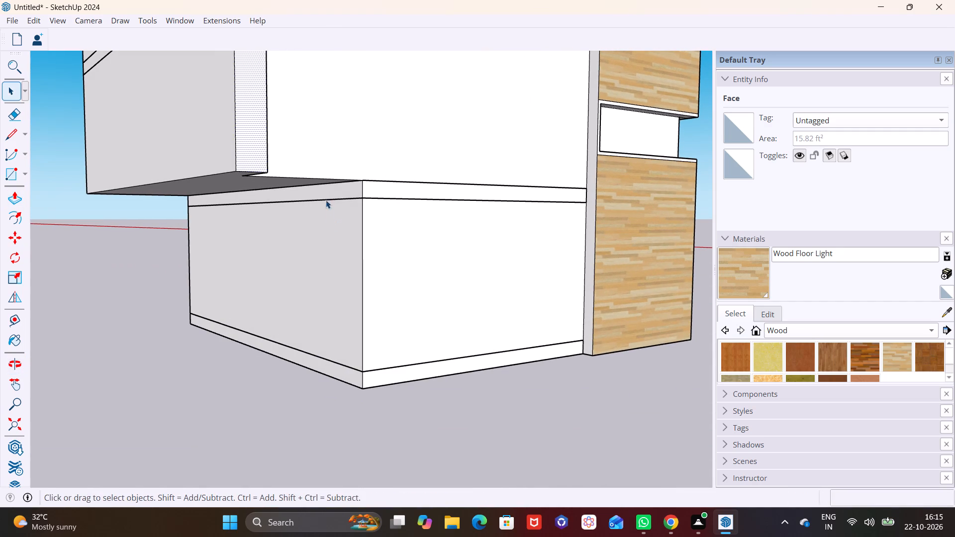
pyautogui.doubleClick(337, 189)
pyautogui.doubleClick(341, 190)
pyautogui.tripleClick(341, 193)
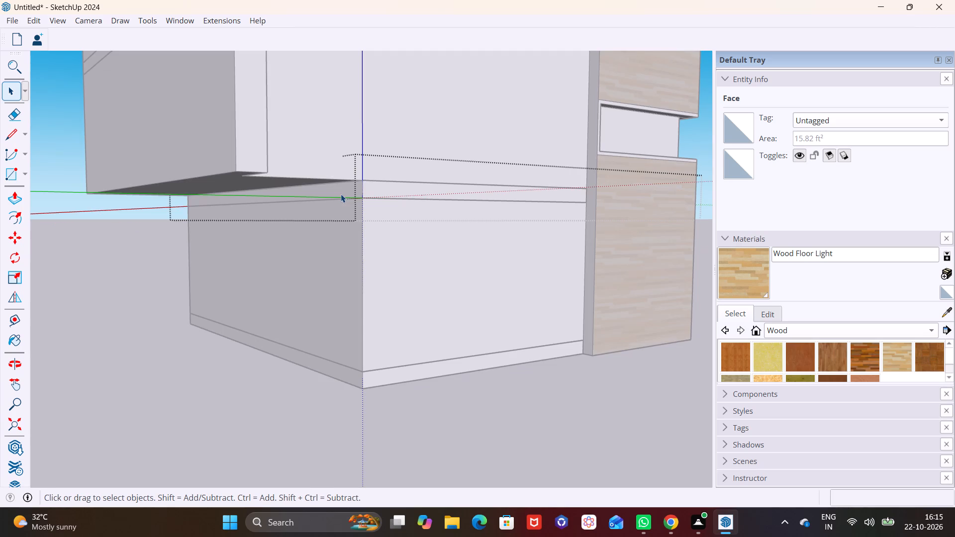
pyautogui.click(16, 202)
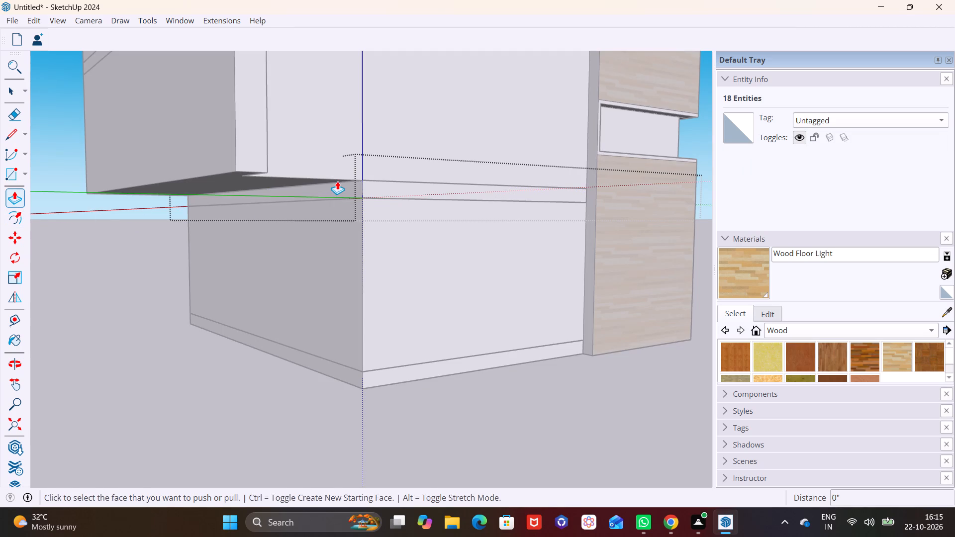
pyautogui.click(338, 187)
pyautogui.click(217, 172)
pyautogui.moveTo(295, 205); pyautogui.dragTo(242, 182, button='middle')
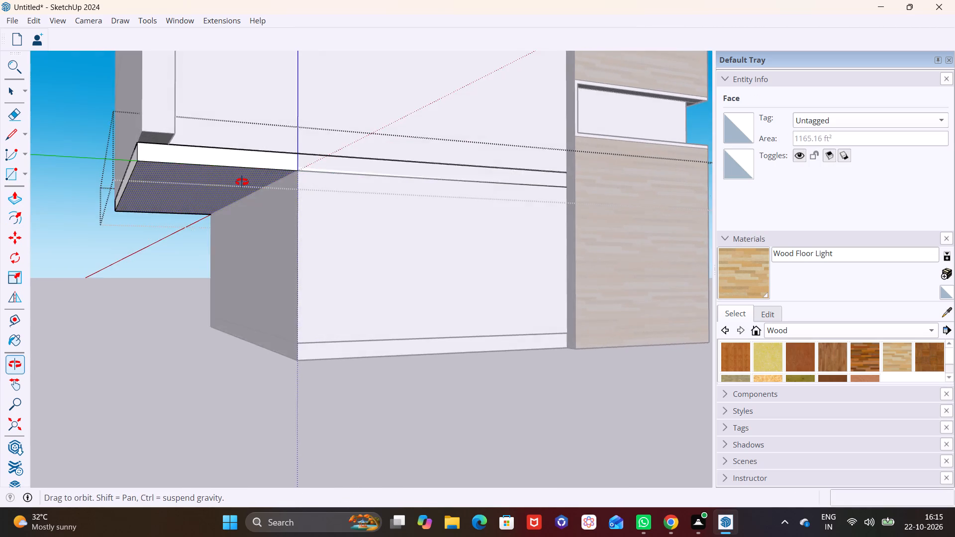
pyautogui.moveTo(242, 182); pyautogui.dragTo(316, 191, button='middle')
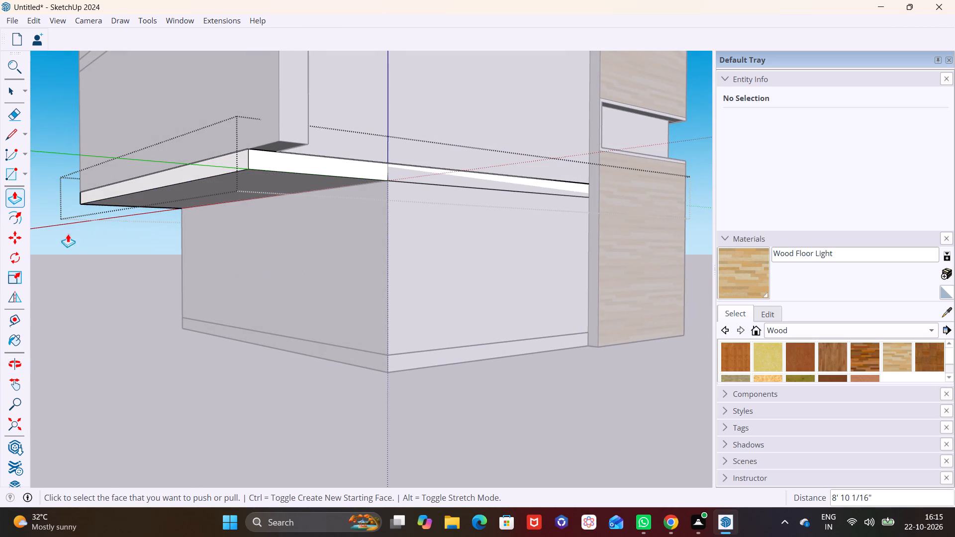
pyautogui.click(10, 94)
pyautogui.click(275, 244)
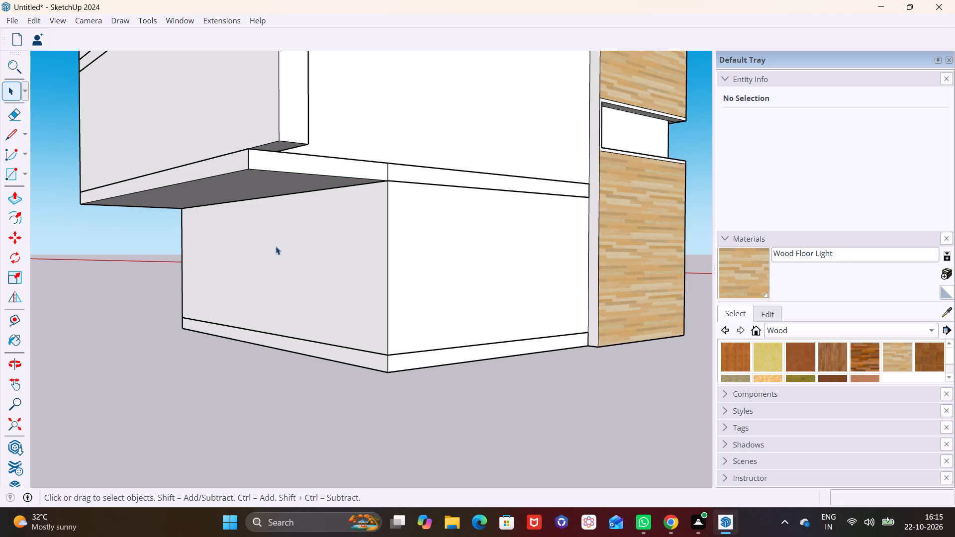
# Pull the ground storey's end wall out about 8' 11 11/16", to the corner of the extended slab above.
pyautogui.click(290, 267)
pyautogui.click(10, 198)
pyautogui.click(382, 262)
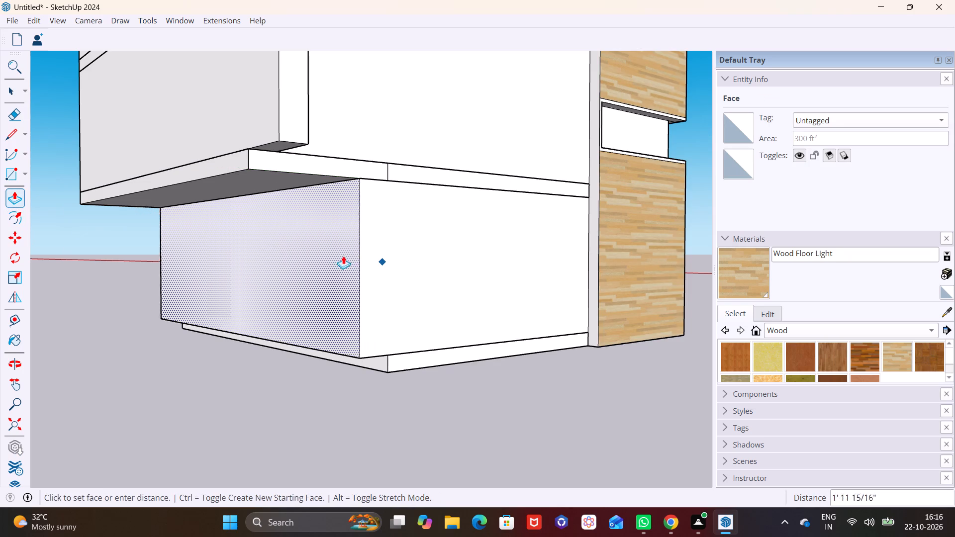
pyautogui.click(247, 167)
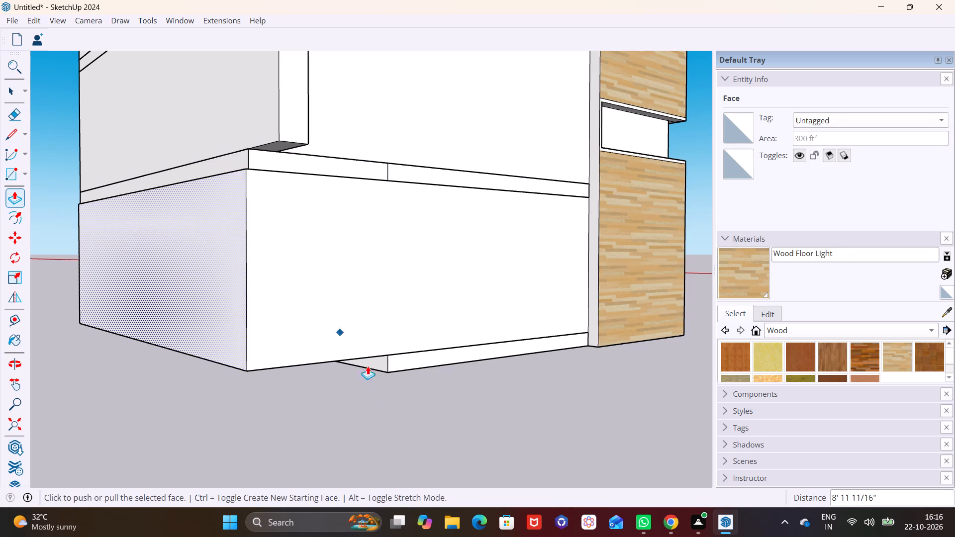
# Inside the base slab group, pull the end face out about 8' 11 11/16", flush with the extended ground-storey wall.
pyautogui.click(8, 97)
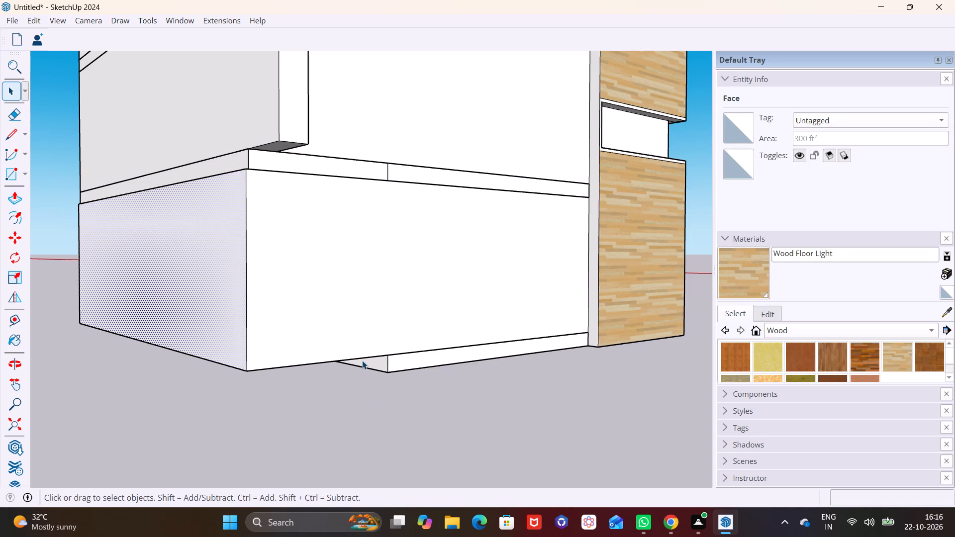
pyautogui.tripleClick(371, 361)
pyautogui.click(367, 364)
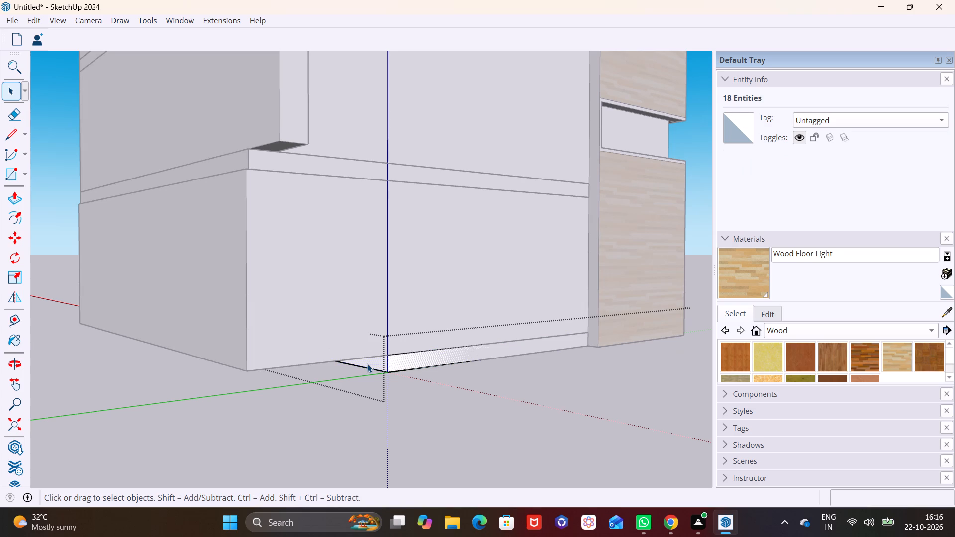
pyautogui.click(10, 194)
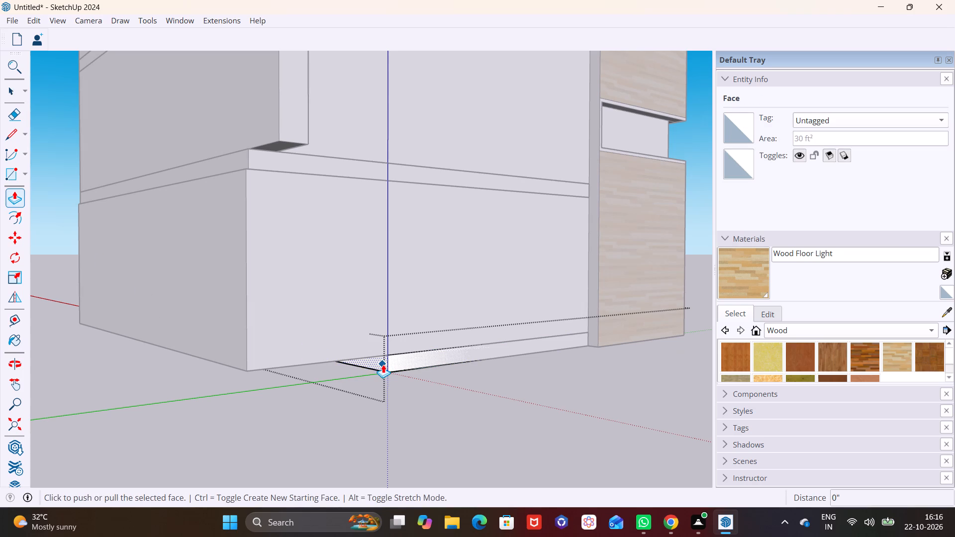
pyautogui.click(383, 363)
pyautogui.click(244, 345)
pyautogui.scroll(-10, 381, 354)
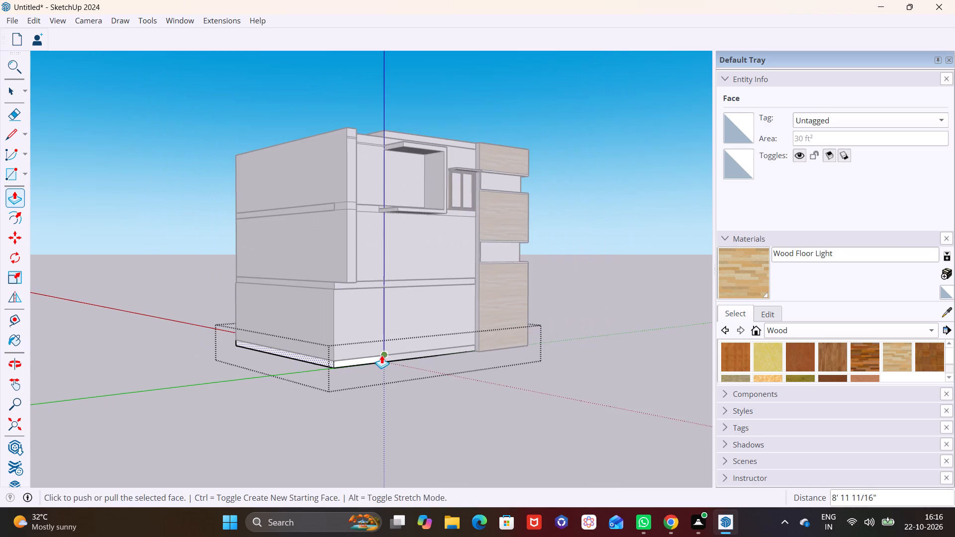
pyautogui.press('space')
pyautogui.click(400, 389)
pyautogui.click(94, 367)
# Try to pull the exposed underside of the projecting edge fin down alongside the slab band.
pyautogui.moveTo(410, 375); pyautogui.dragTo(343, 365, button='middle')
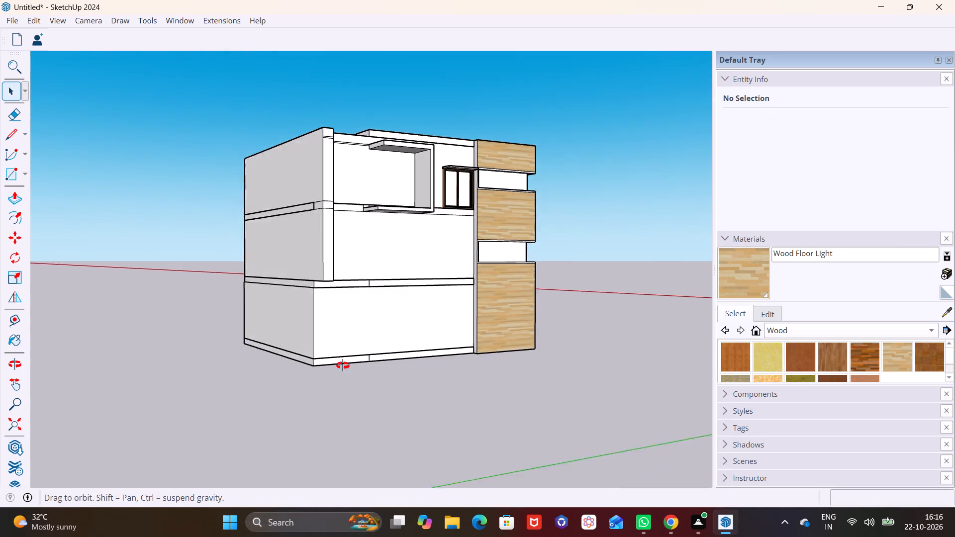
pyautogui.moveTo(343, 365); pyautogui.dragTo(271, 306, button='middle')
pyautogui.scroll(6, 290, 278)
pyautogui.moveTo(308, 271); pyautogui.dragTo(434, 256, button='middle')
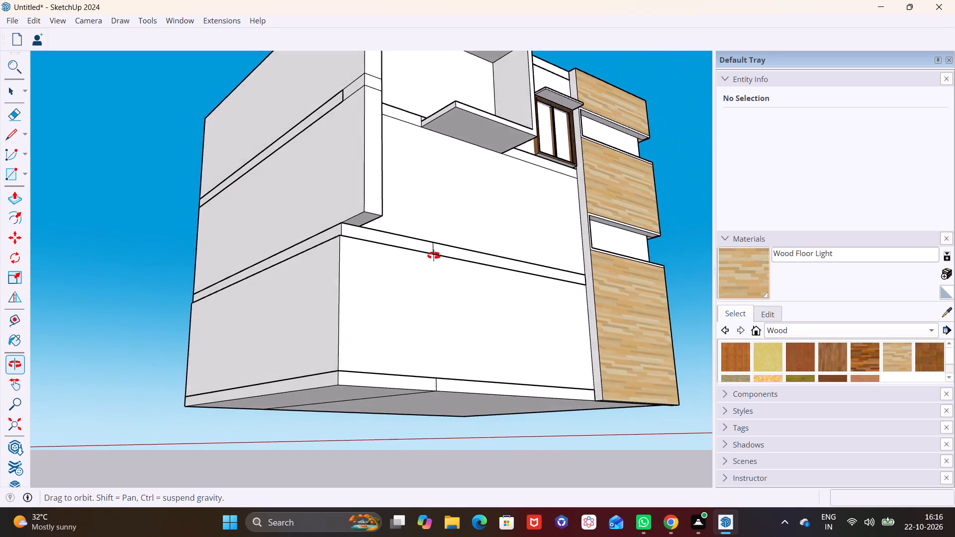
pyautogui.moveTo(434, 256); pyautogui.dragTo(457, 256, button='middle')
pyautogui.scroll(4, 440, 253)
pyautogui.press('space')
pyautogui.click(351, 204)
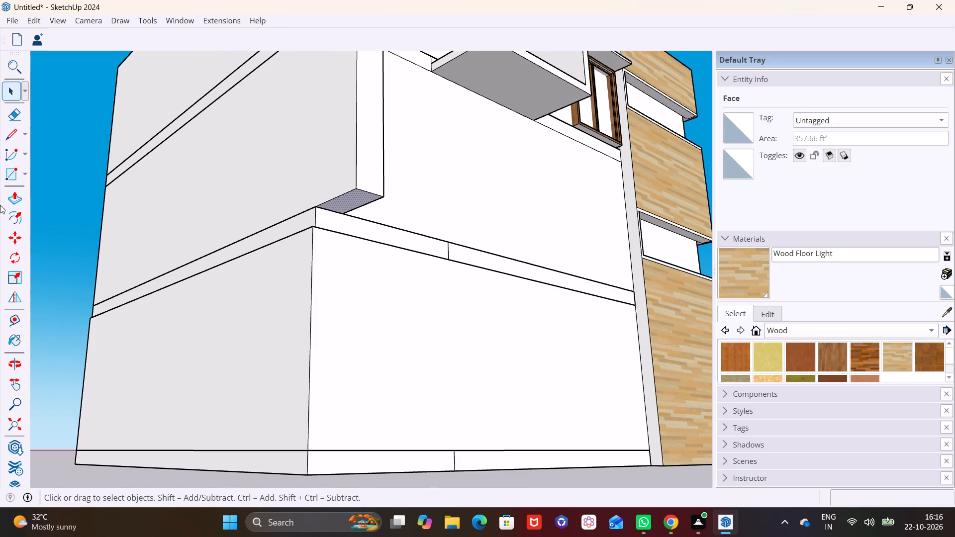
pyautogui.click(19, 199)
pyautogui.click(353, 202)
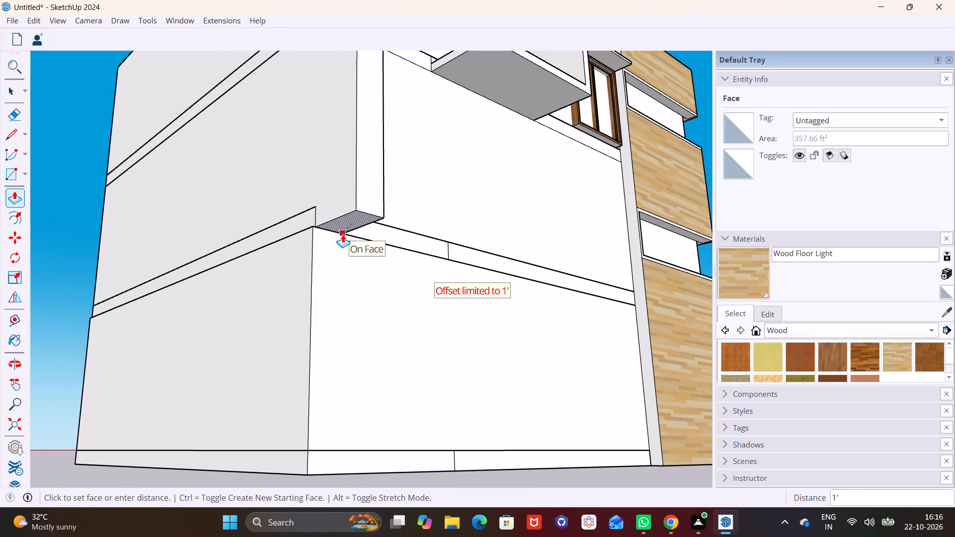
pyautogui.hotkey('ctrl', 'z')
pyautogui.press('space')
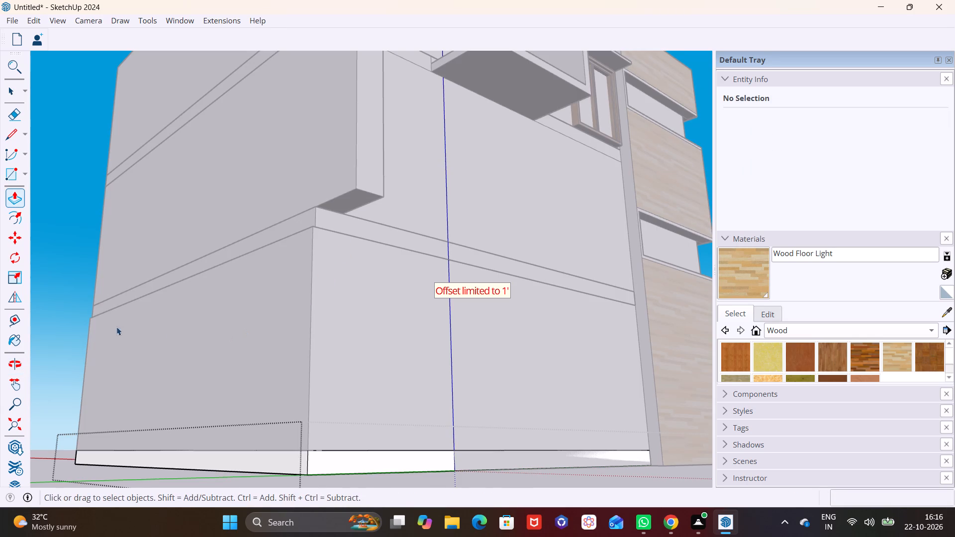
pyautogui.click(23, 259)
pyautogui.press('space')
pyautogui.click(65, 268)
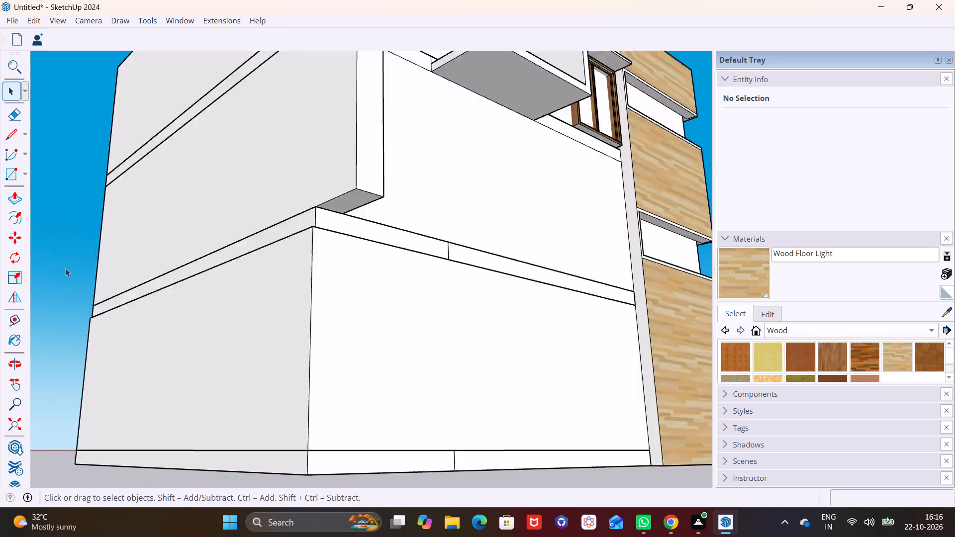
# Push the ground storey's end wall back about 1 5/8", flush with the slab band above it.
pyautogui.moveTo(205, 296); pyautogui.dragTo(142, 526, button='middle')
pyautogui.scroll(4, 139, 312)
pyautogui.moveTo(201, 334); pyautogui.dragTo(372, 285, button='middle')
pyautogui.moveTo(125, 421); pyautogui.dragTo(268, 268, button='middle')
pyautogui.scroll(2, 94, 401)
pyautogui.keyDown('shift'); pyautogui.moveTo(172, 408); pyautogui.dragTo(460, 190, button='middle'); pyautogui.keyUp('shift')
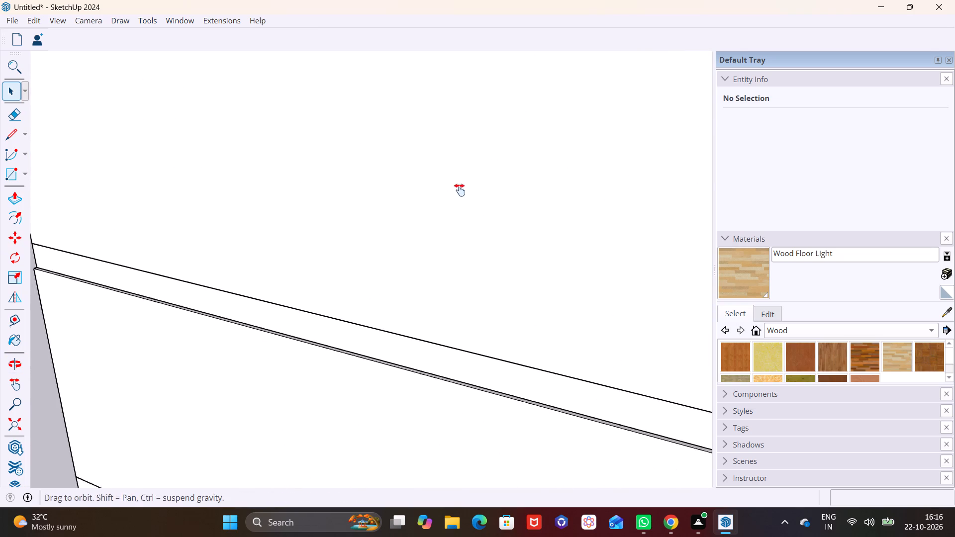
pyautogui.keyDown('shift'); pyautogui.moveTo(460, 190); pyautogui.dragTo(460, 189, button='middle'); pyautogui.keyUp('shift')
pyautogui.scroll(-6, 361, 278)
pyautogui.moveTo(299, 307); pyautogui.dragTo(181, 330, button='middle')
pyautogui.scroll(2, 179, 324)
pyautogui.keyDown('shift'); pyautogui.moveTo(249, 347); pyautogui.dragTo(295, 135, button='middle'); pyautogui.keyUp('shift')
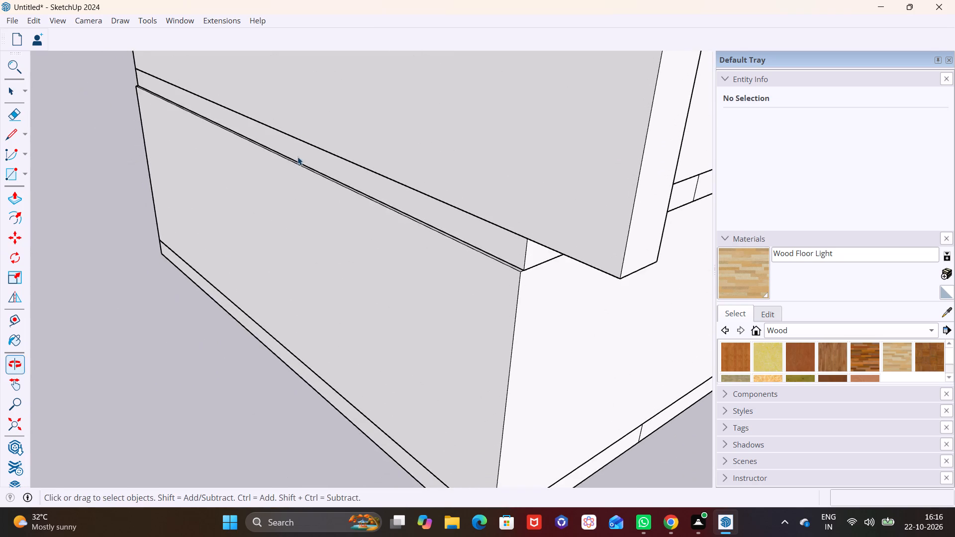
pyautogui.scroll(2, 517, 190)
pyautogui.moveTo(477, 227); pyautogui.dragTo(549, 111, button='middle')
pyautogui.moveTo(499, 191); pyautogui.dragTo(403, 180, button='middle')
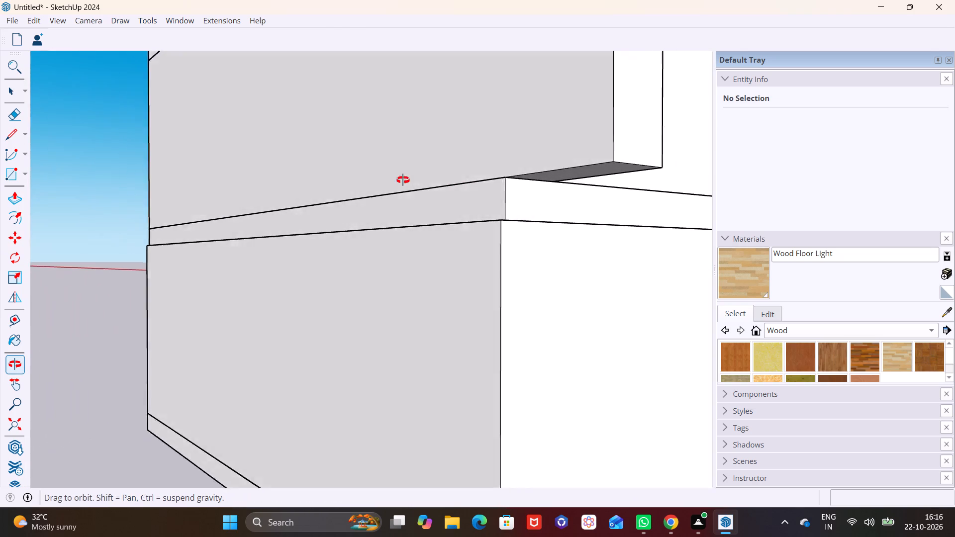
pyautogui.moveTo(403, 180); pyautogui.dragTo(330, 285, button='middle')
pyautogui.press('space')
pyautogui.click(382, 342)
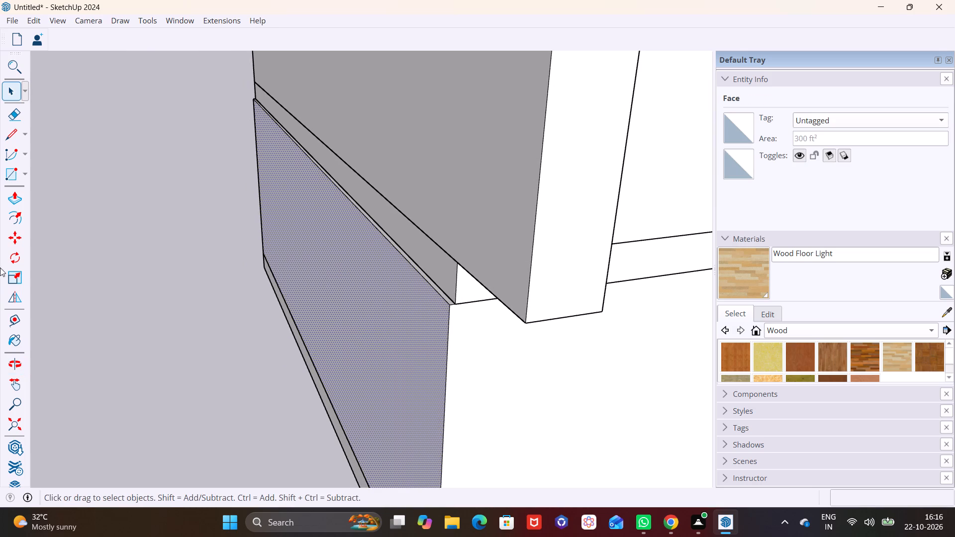
pyautogui.click(13, 200)
pyautogui.click(429, 318)
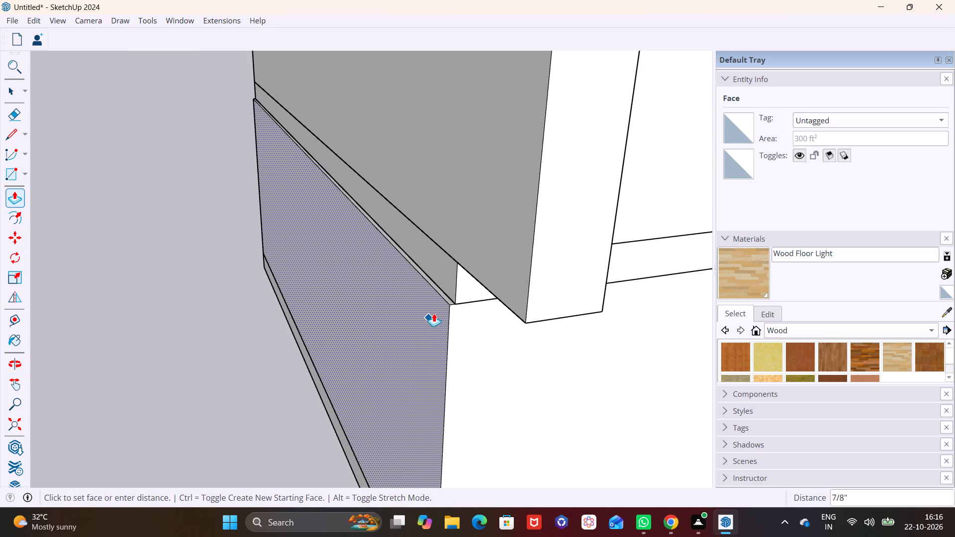
pyautogui.click(454, 264)
pyautogui.scroll(-4, 382, 358)
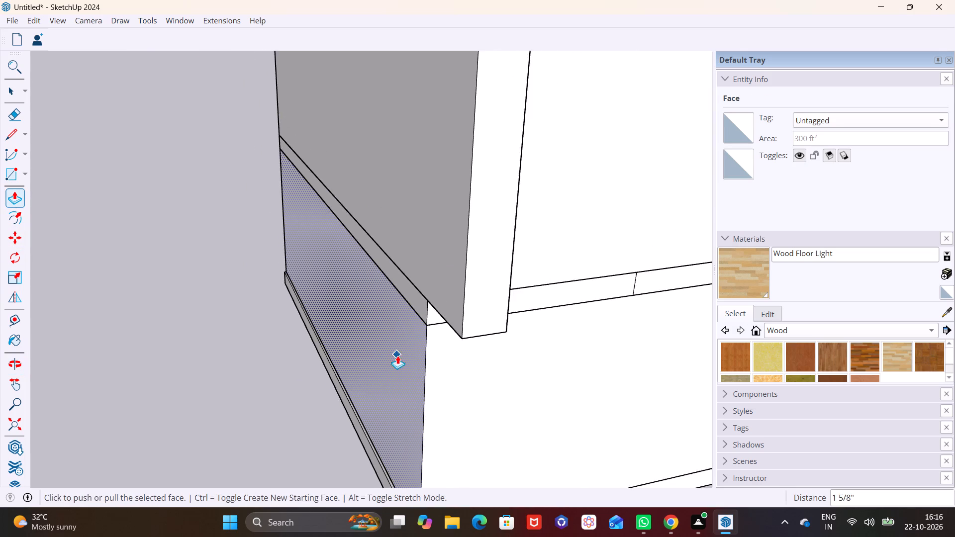
# Draw a rectangle about 2' 6 11/16" by 1' 7" on the projecting edge fin's underside, just clear of the slab band.
pyautogui.moveTo(397, 356); pyautogui.dragTo(397, 269, button='middle')
pyautogui.keyDown('shift'); pyautogui.moveTo(413, 221); pyautogui.dragTo(323, 305, button='middle'); pyautogui.keyUp('shift')
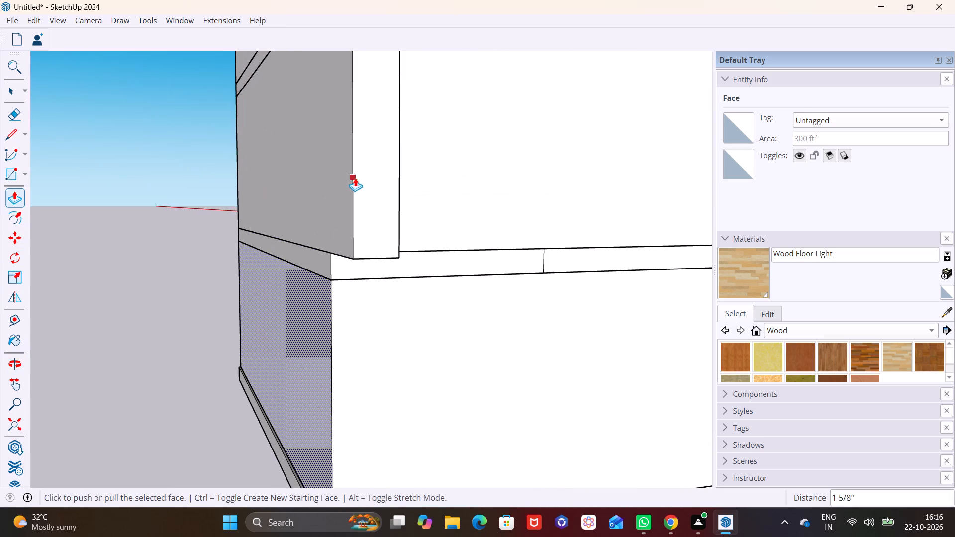
pyautogui.moveTo(372, 292); pyautogui.dragTo(399, 144, button='middle')
pyautogui.scroll(5, 376, 215)
pyautogui.moveTo(377, 221); pyautogui.dragTo(261, 228, button='middle')
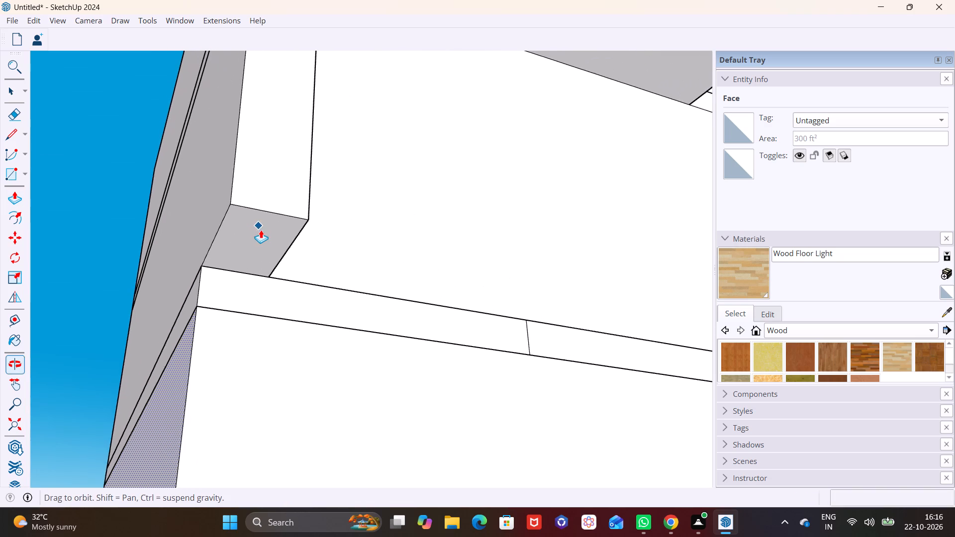
pyautogui.moveTo(261, 238); pyautogui.dragTo(274, 218, button='middle')
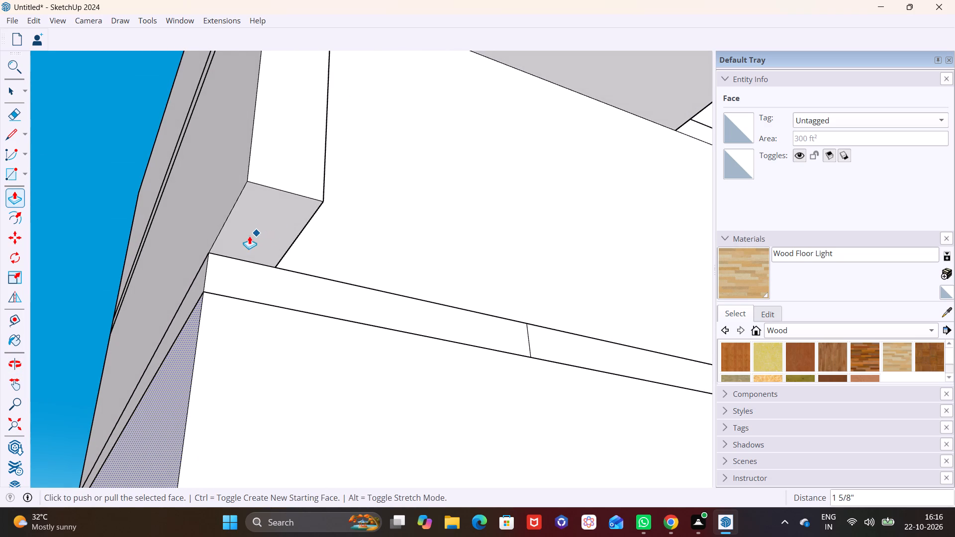
pyautogui.click(24, 172)
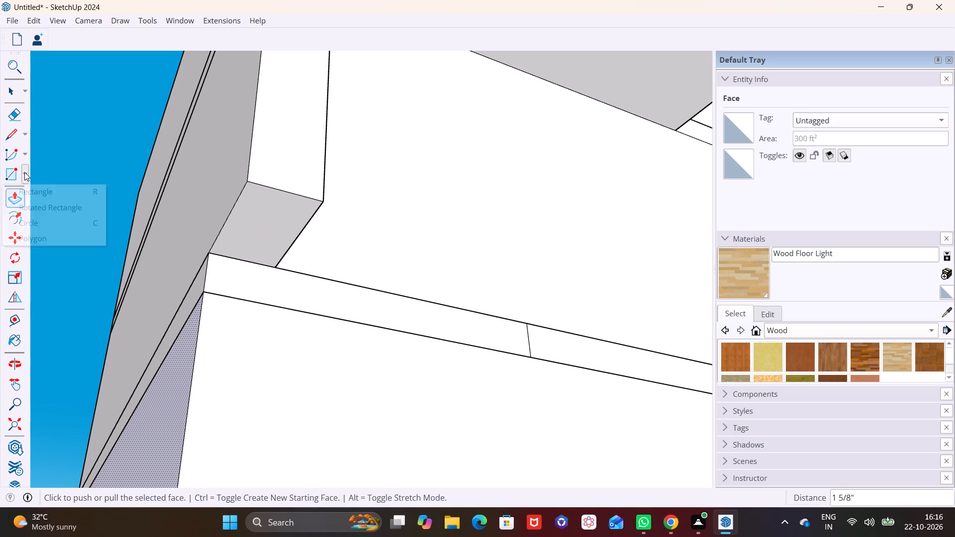
pyautogui.click(35, 190)
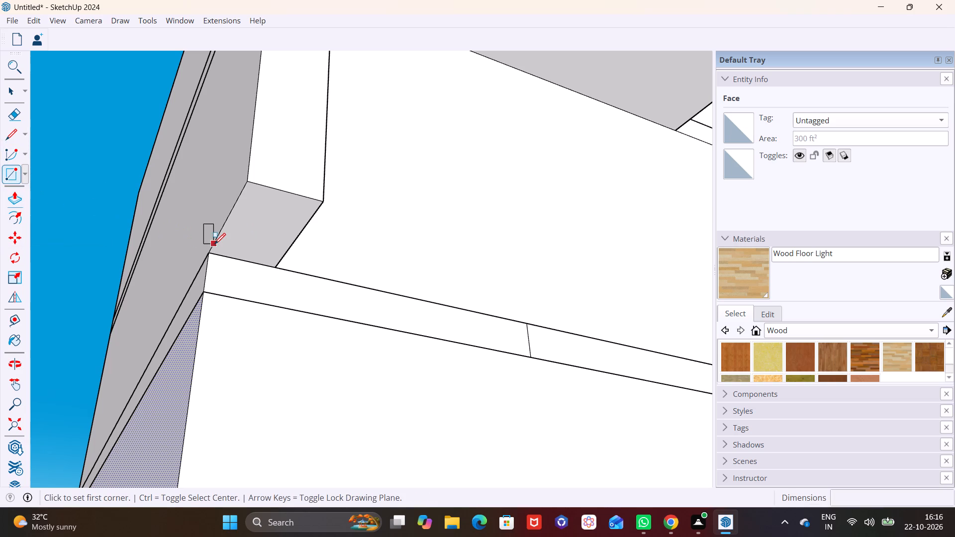
pyautogui.click(253, 180)
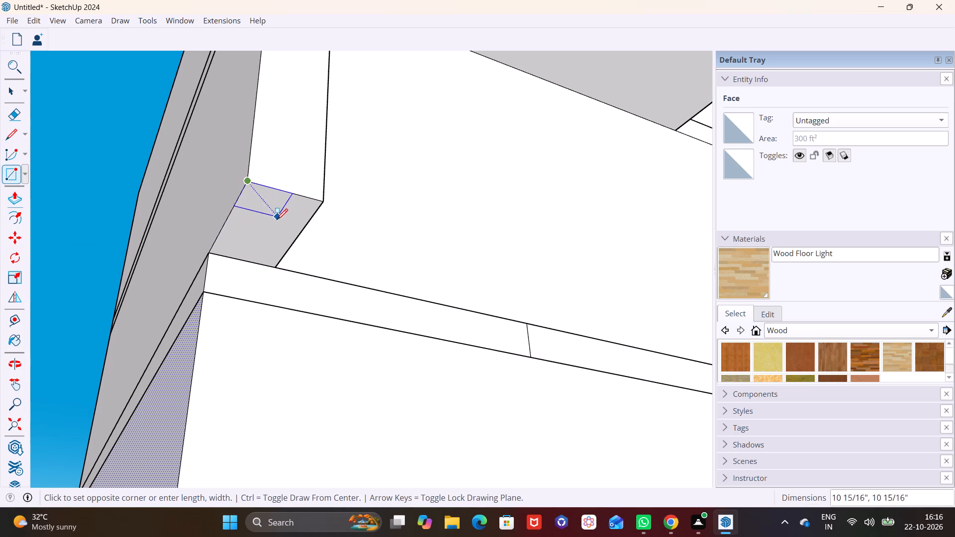
pyautogui.click(283, 261)
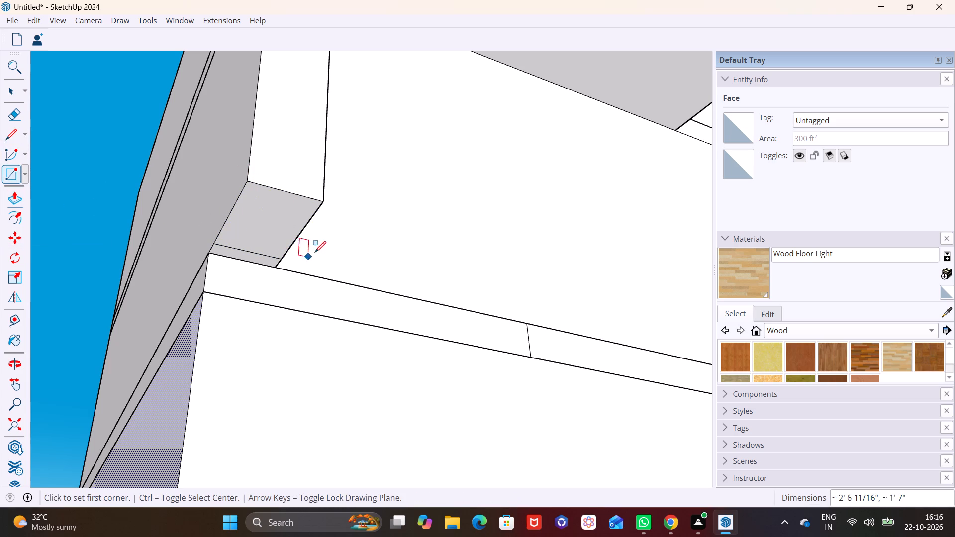
# Pull the rectangle on the fin's underside down about 10' 8 3/8" alongside the ground storey to the base slab.
pyautogui.press('space')
pyautogui.click(254, 214)
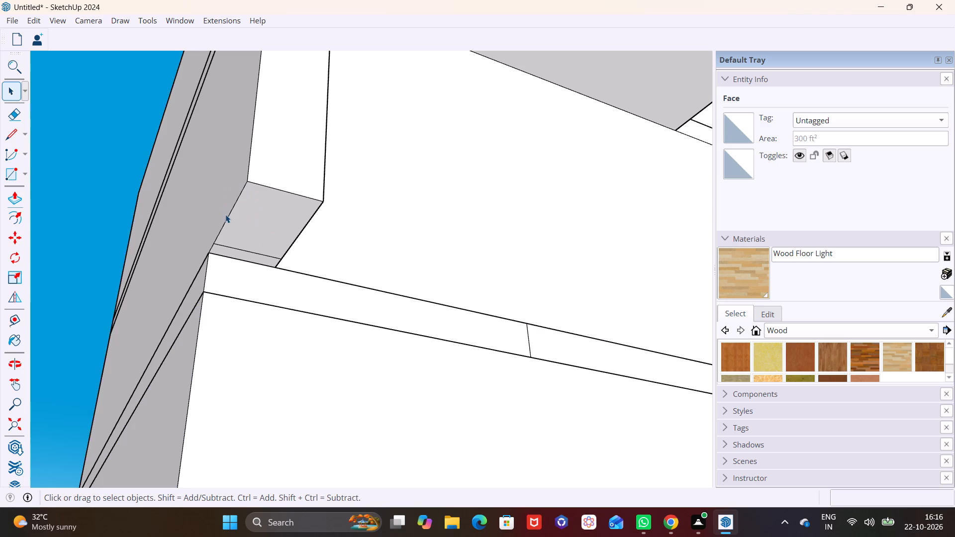
pyautogui.click(264, 211)
pyautogui.click(12, 196)
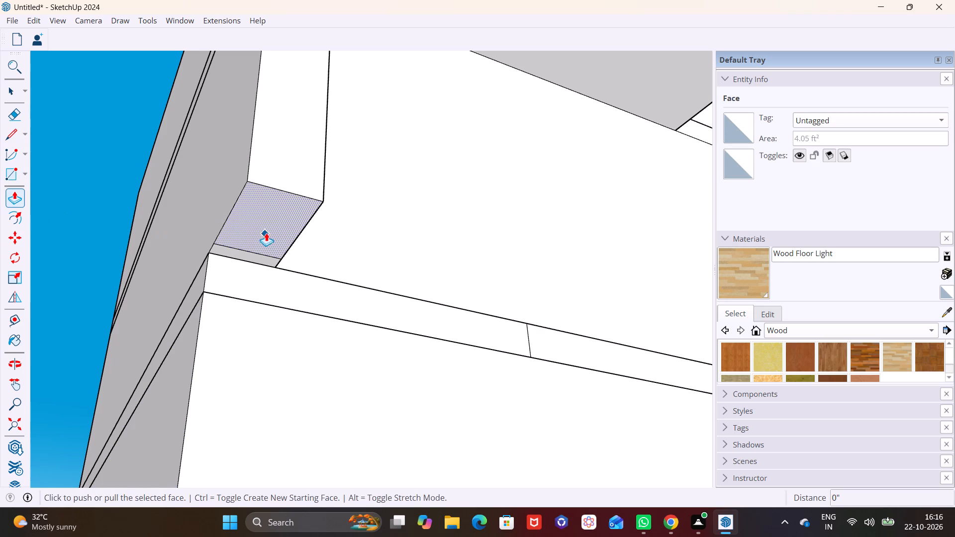
pyautogui.click(265, 227)
pyautogui.scroll(-12, 242, 333)
pyautogui.moveTo(246, 324); pyautogui.dragTo(247, 279, button='middle')
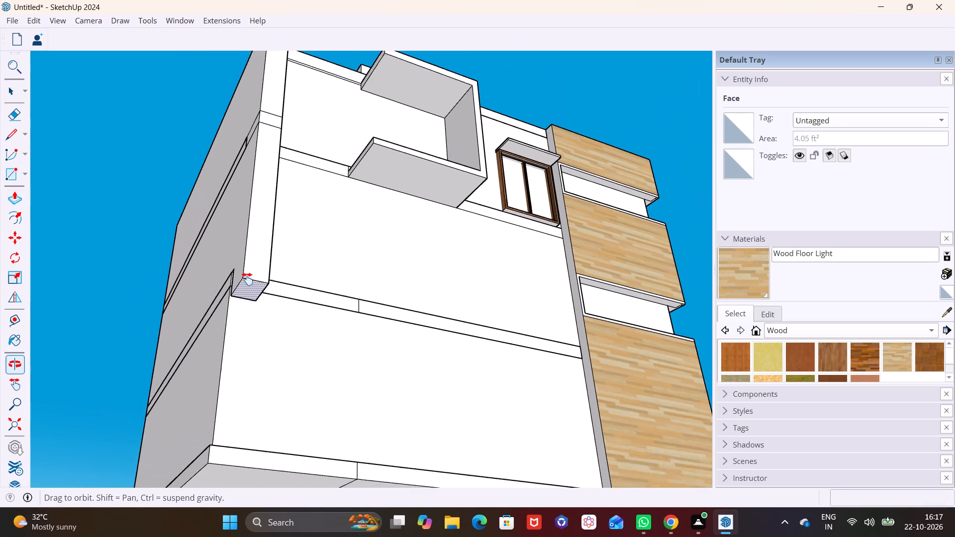
pyautogui.moveTo(247, 279); pyautogui.dragTo(247, 234, button='middle')
pyautogui.moveTo(254, 349); pyautogui.dragTo(64, 406, button='middle')
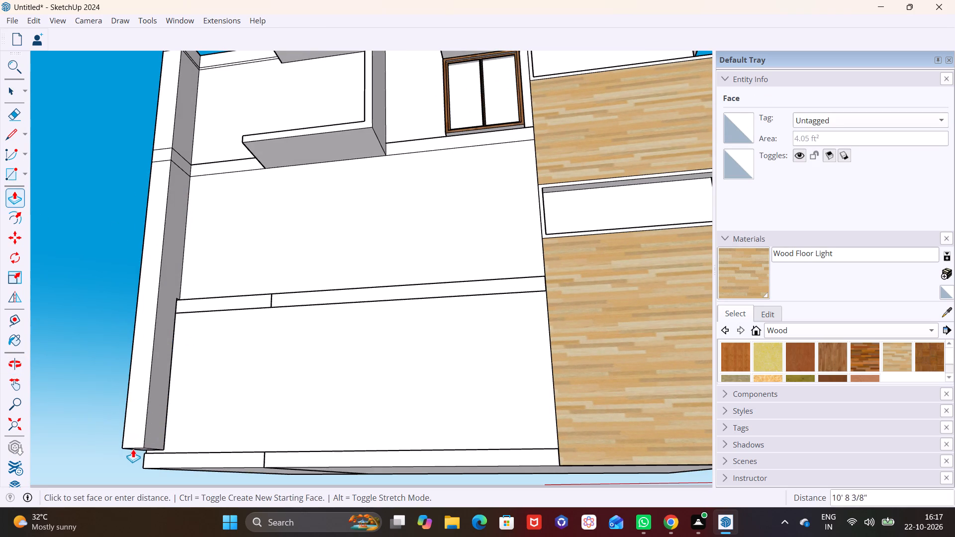
pyautogui.click(132, 453)
# Pull the lowered fin section's narrow rear face about 6 3/4" towards the building to close the gap against the wall.
pyautogui.moveTo(187, 332); pyautogui.dragTo(531, 364, button='middle')
pyautogui.moveTo(366, 381); pyautogui.dragTo(520, 395, button='middle')
pyautogui.scroll(2, 541, 384)
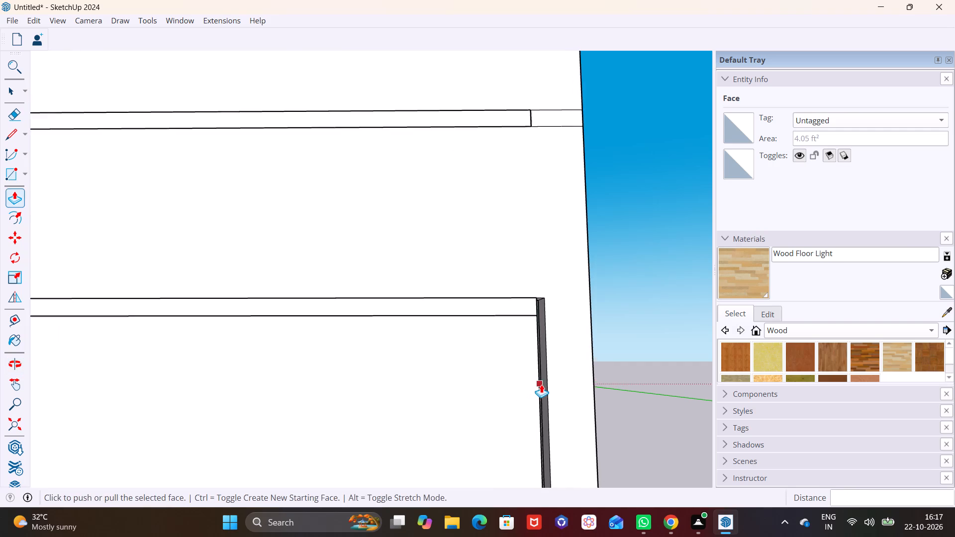
pyautogui.scroll(1, 541, 384)
pyautogui.moveTo(538, 386); pyautogui.dragTo(471, 335, button='middle')
pyautogui.moveTo(458, 339); pyautogui.dragTo(546, 351, button='middle')
pyautogui.press('space')
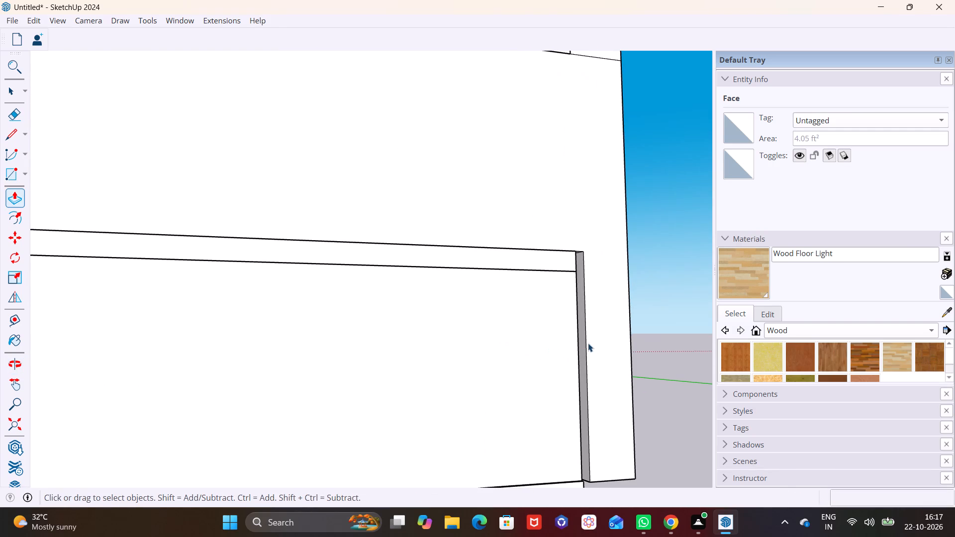
pyautogui.click(581, 345)
pyautogui.click(5, 195)
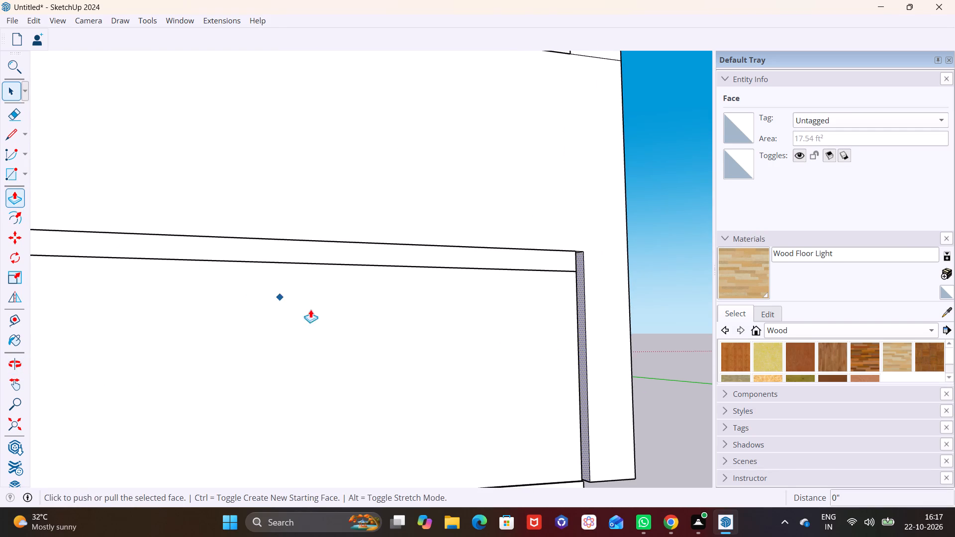
pyautogui.click(581, 329)
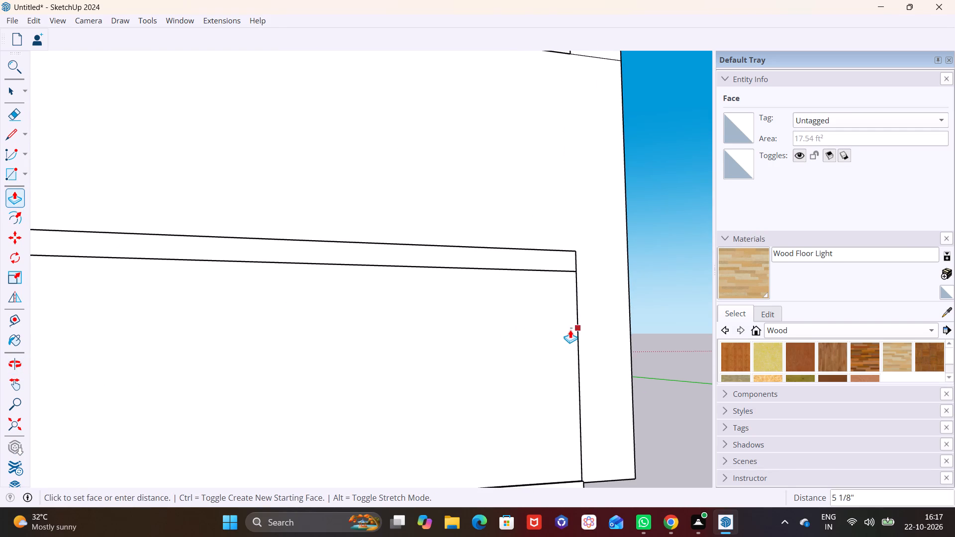
pyautogui.click(568, 330)
# Examine the lowered edge fin and the whole facade from several angles.
pyautogui.moveTo(652, 328); pyautogui.dragTo(181, 419, button='middle')
pyautogui.scroll(-6, 183, 410)
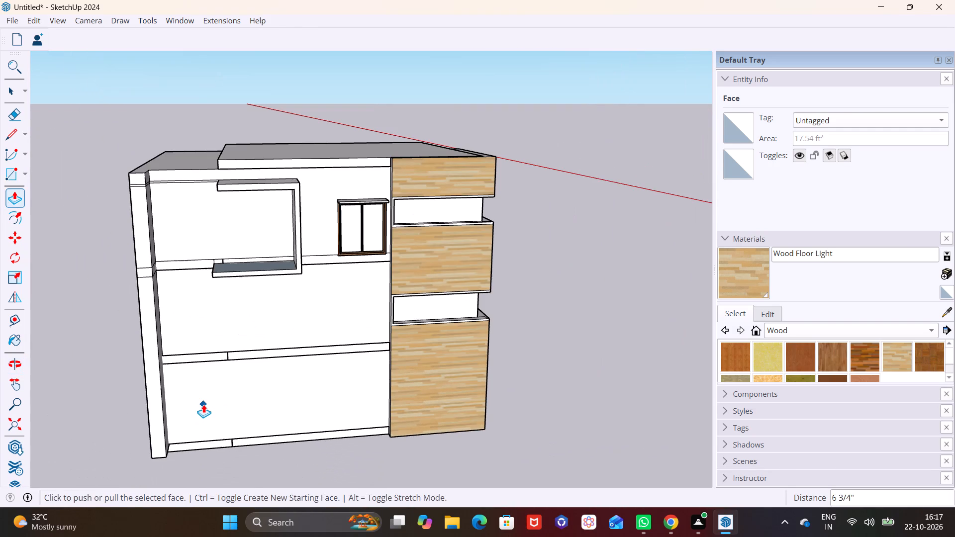
pyautogui.scroll(-1, 203, 404)
pyautogui.scroll(-2, 175, 353)
pyautogui.moveTo(183, 353); pyautogui.dragTo(17, 339, button='middle')
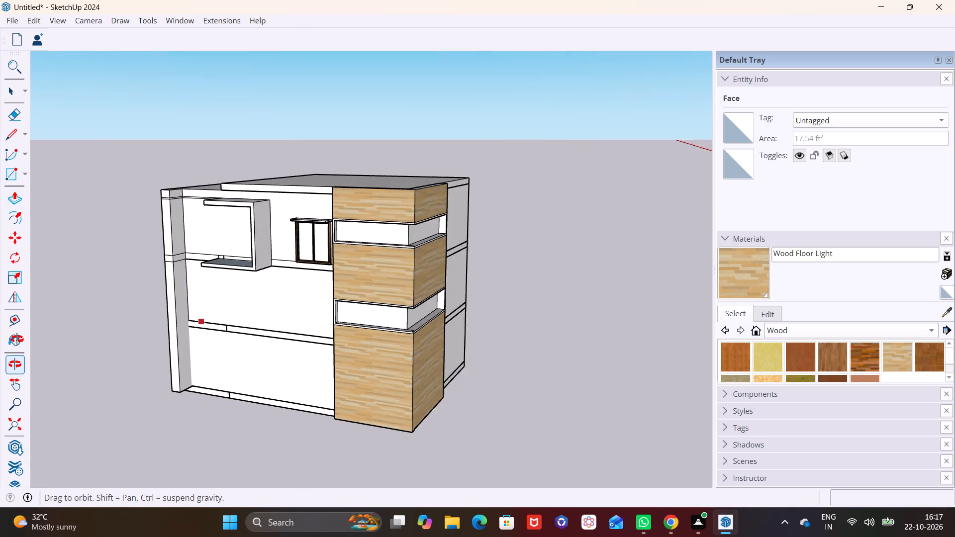
pyautogui.moveTo(17, 339); pyautogui.dragTo(14, 338, button='middle')
pyautogui.scroll(6, 190, 334)
pyautogui.moveTo(193, 326); pyautogui.dragTo(118, 340, button='middle')
pyautogui.scroll(-2, 127, 228)
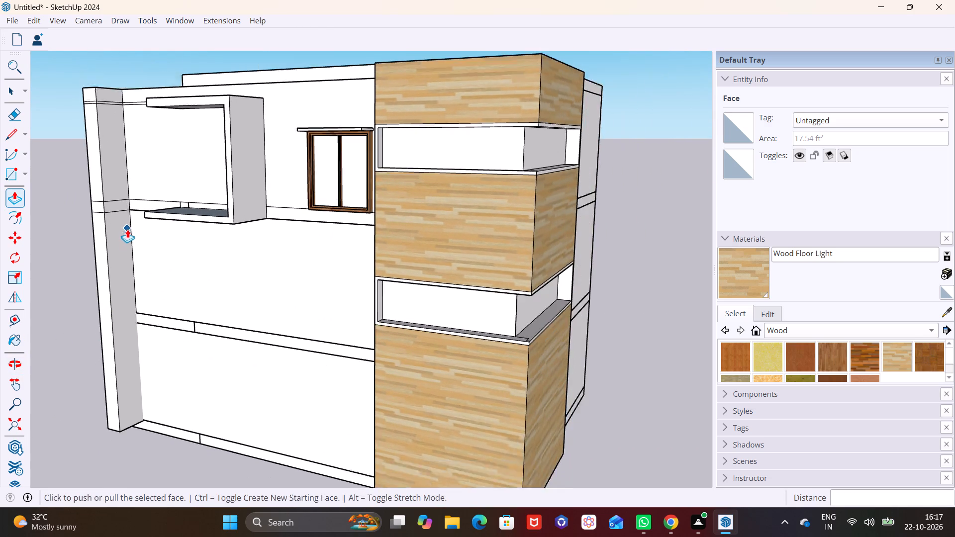
pyautogui.scroll(3, 131, 247)
pyautogui.press('Escape')
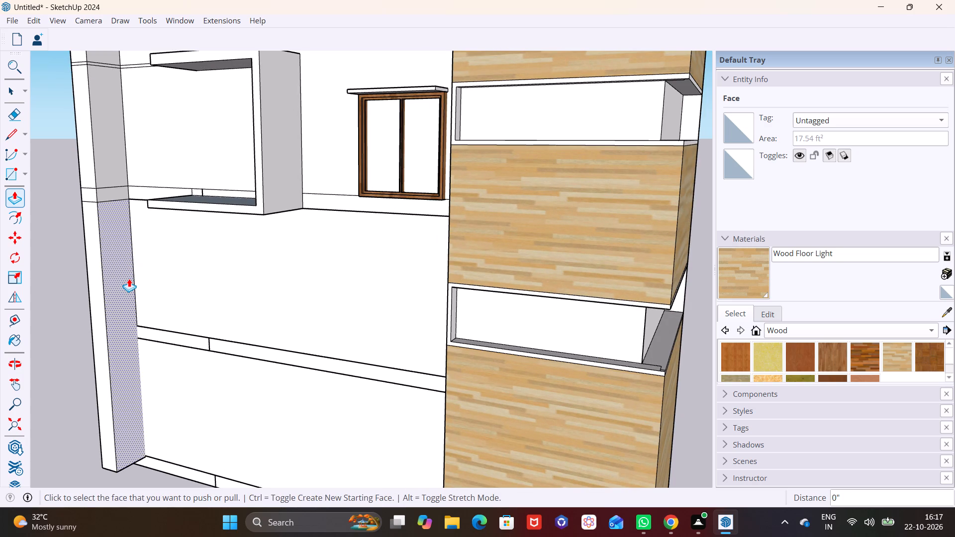
pyautogui.press('space')
pyautogui.moveTo(136, 283); pyautogui.dragTo(163, 291, button='middle')
pyautogui.scroll(-5, 161, 277)
pyautogui.keyDown('shift'); pyautogui.moveTo(169, 270); pyautogui.dragTo(183, 278, button='middle'); pyautogui.keyUp('shift')
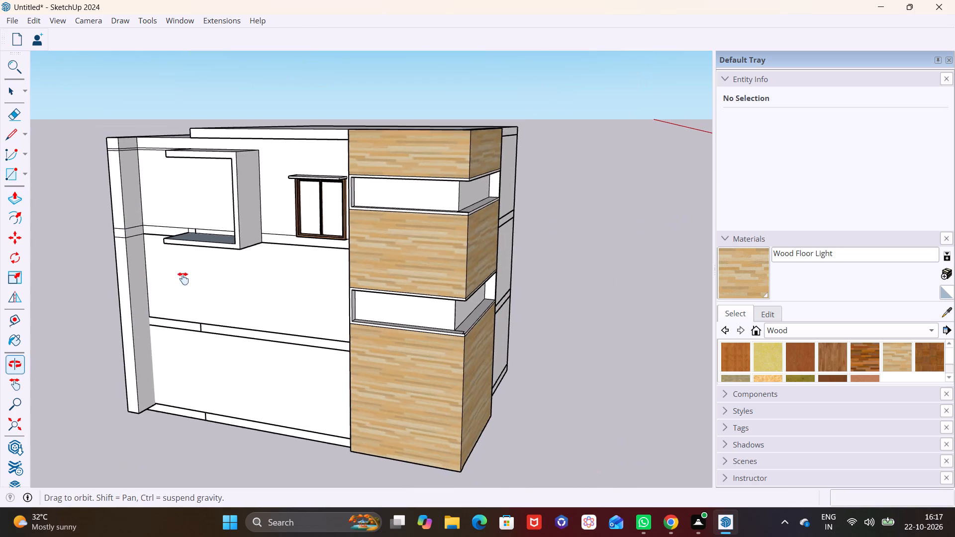
pyautogui.keyDown('shift'); pyautogui.moveTo(183, 278); pyautogui.dragTo(232, 350, button='middle'); pyautogui.keyUp('shift')
# Draw a full-height rectangle about 33' by 4' 11 1/2" down the facade beside the edge fin.
pyautogui.click(27, 171)
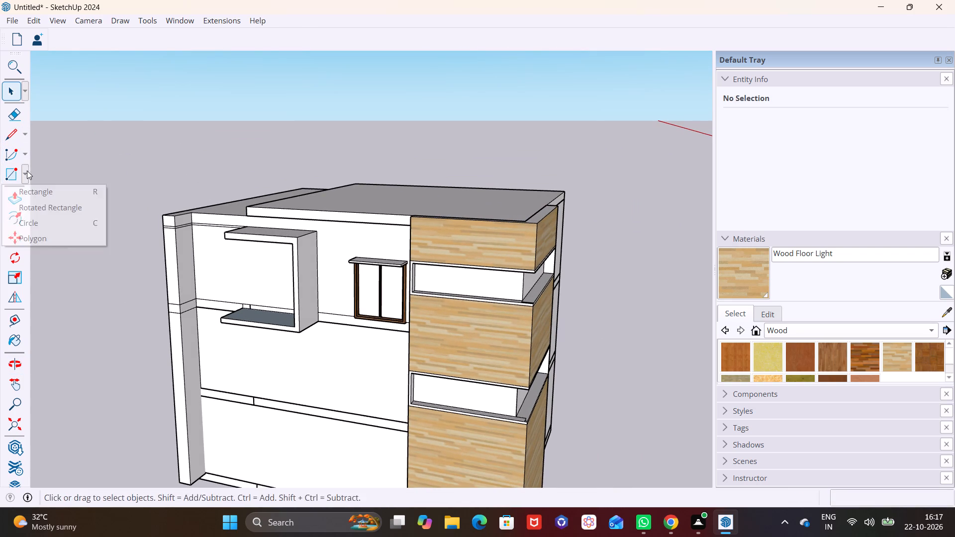
pyautogui.click(33, 189)
pyautogui.moveTo(309, 226); pyautogui.dragTo(497, 175, button='middle')
pyautogui.scroll(5, 187, 241)
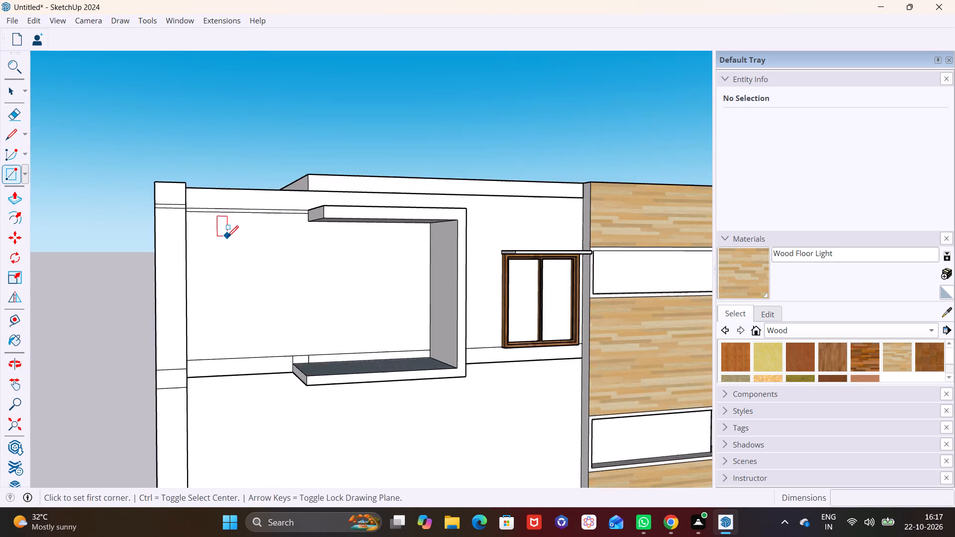
pyautogui.moveTo(227, 237); pyautogui.dragTo(163, 262, button='middle')
pyautogui.scroll(5, 158, 239)
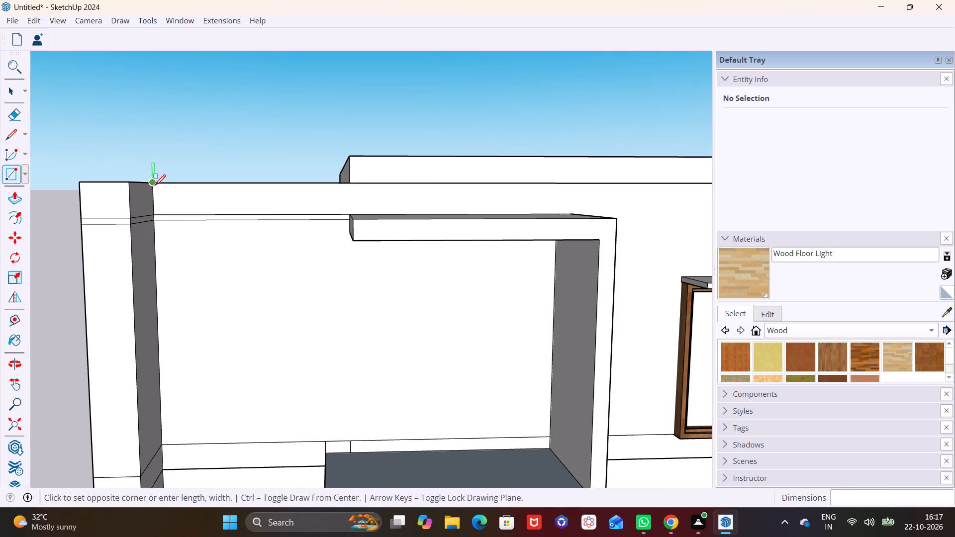
pyautogui.click(155, 185)
pyautogui.scroll(-10, 223, 340)
pyautogui.moveTo(248, 375); pyautogui.dragTo(269, 212, button='middle')
pyautogui.moveTo(270, 371); pyautogui.dragTo(232, 283, button='middle')
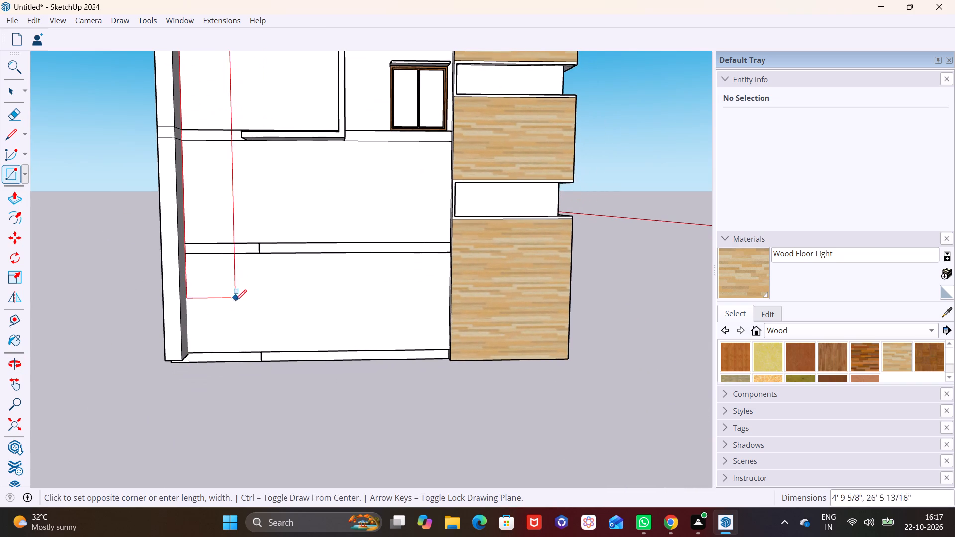
pyautogui.click(239, 362)
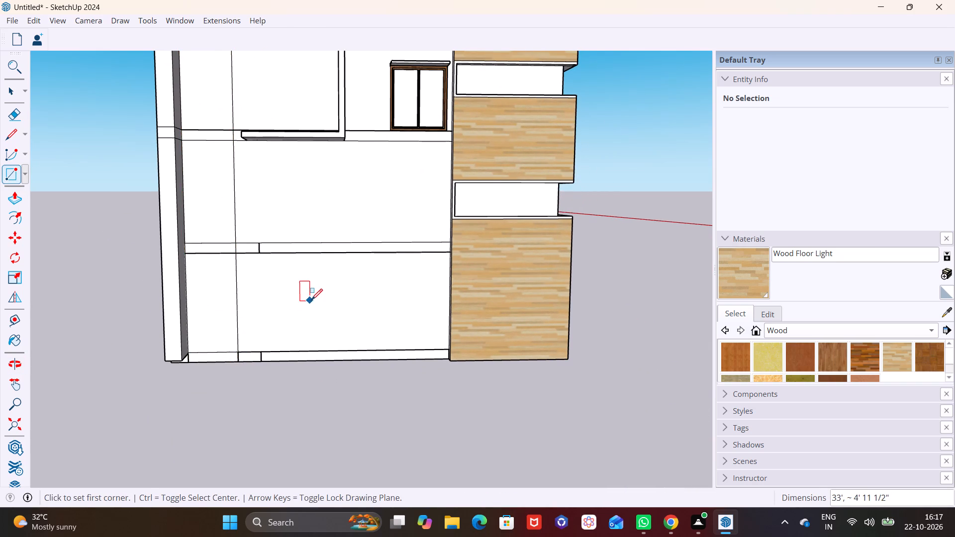
# Pull the top-storey part of the strip beside the fin out about 8 7/16".
pyautogui.moveTo(310, 300); pyautogui.dragTo(189, 331, button='middle')
pyautogui.press('space')
pyautogui.moveTo(240, 260); pyautogui.dragTo(243, 270, button='middle')
pyautogui.keyDown('shift'); pyautogui.moveTo(281, 219); pyautogui.dragTo(286, 355, button='middle'); pyautogui.keyUp('shift')
pyautogui.click(221, 243)
pyautogui.click(13, 198)
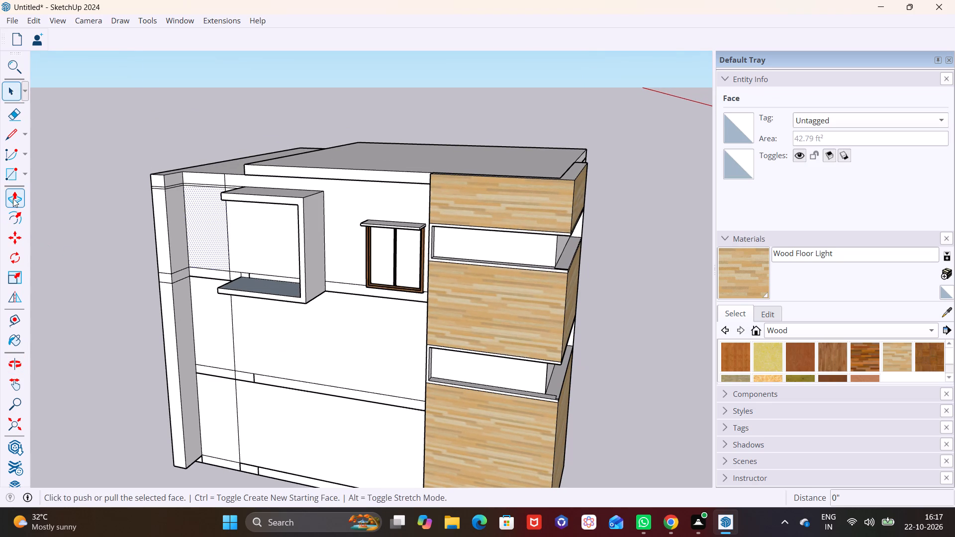
pyautogui.click(211, 238)
pyautogui.click(207, 241)
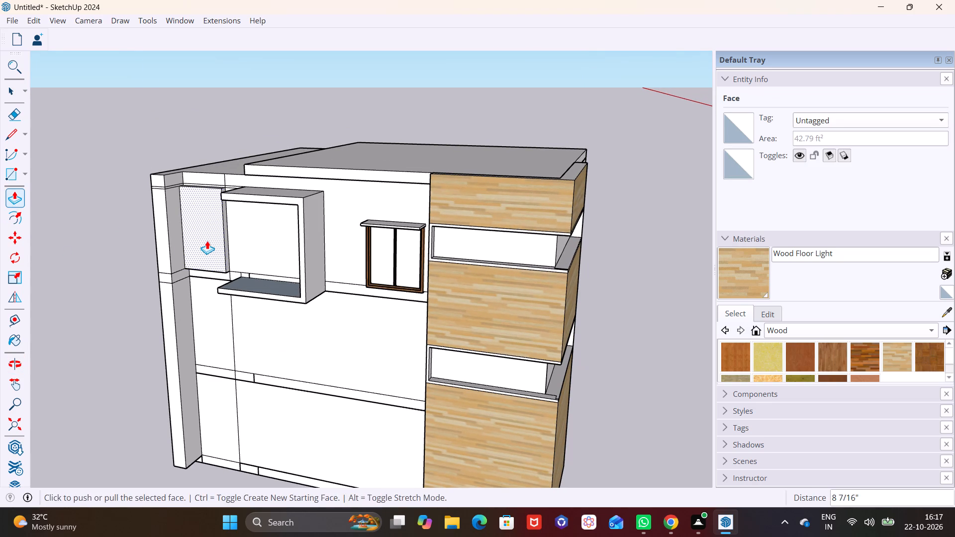
# Pull the middle-storey part of the strip out by the same distance as the top-storey panel.
pyautogui.moveTo(239, 315); pyautogui.dragTo(220, 284, button='middle')
pyautogui.press('space')
pyautogui.click(217, 313)
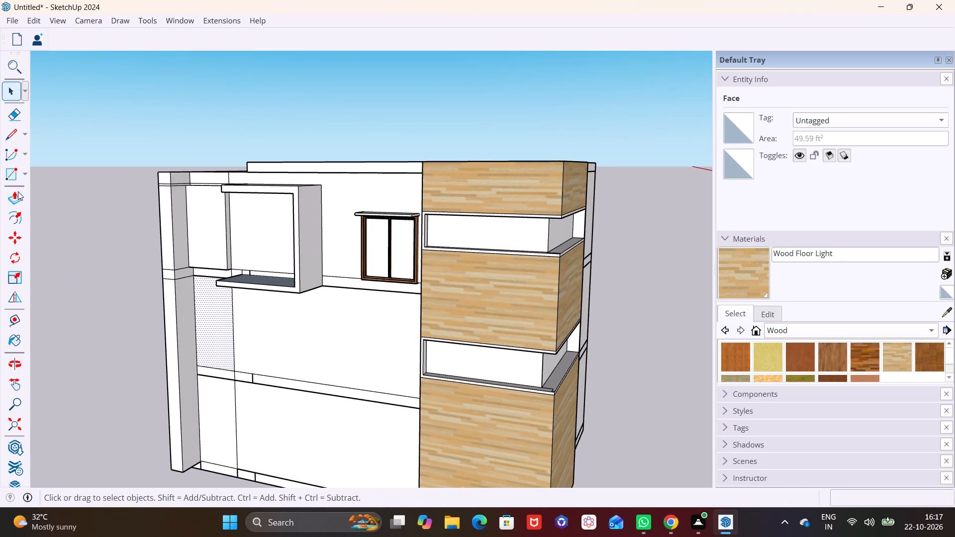
pyautogui.click(19, 194)
pyautogui.doubleClick(213, 300)
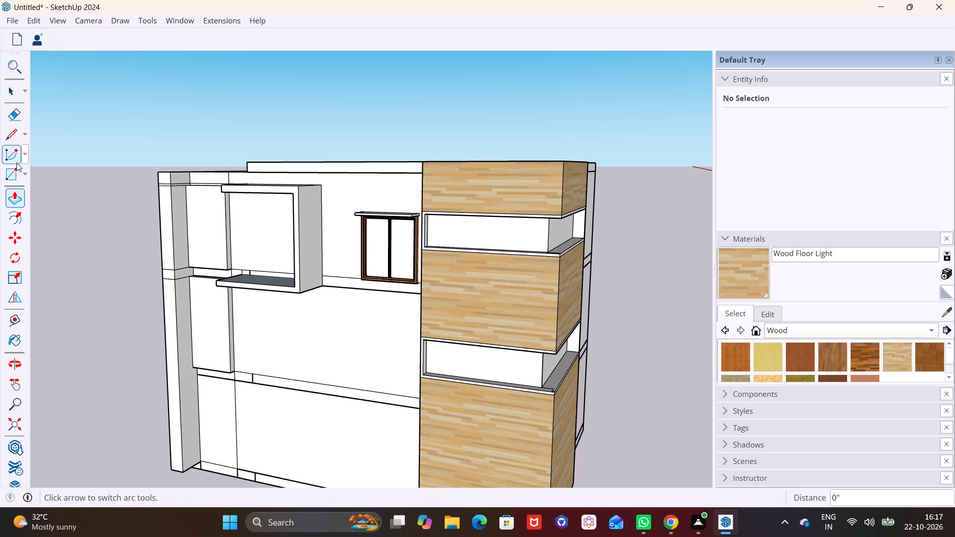
# Pull the ground-storey part of the strip out by the same distance as the panels above.
pyautogui.click(11, 95)
pyautogui.click(219, 429)
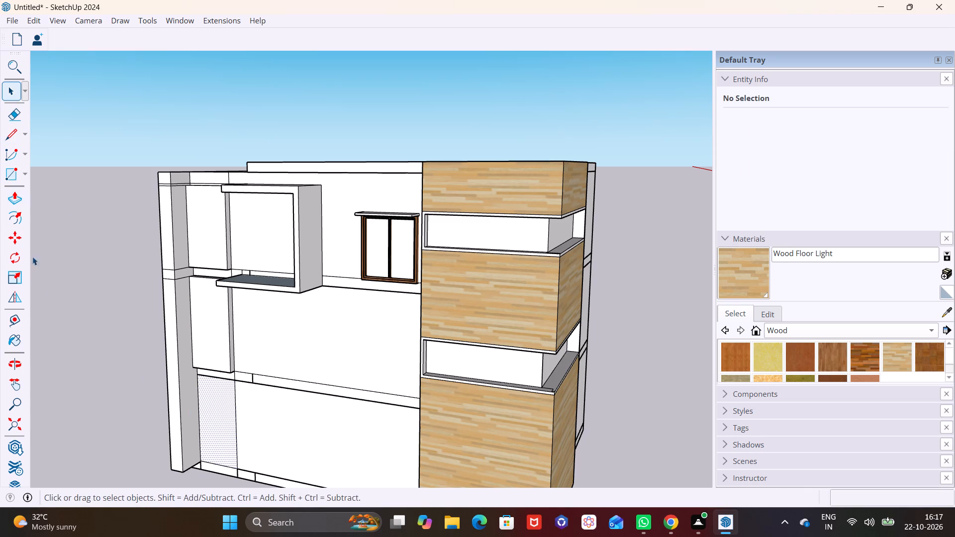
pyautogui.click(17, 199)
pyautogui.doubleClick(220, 410)
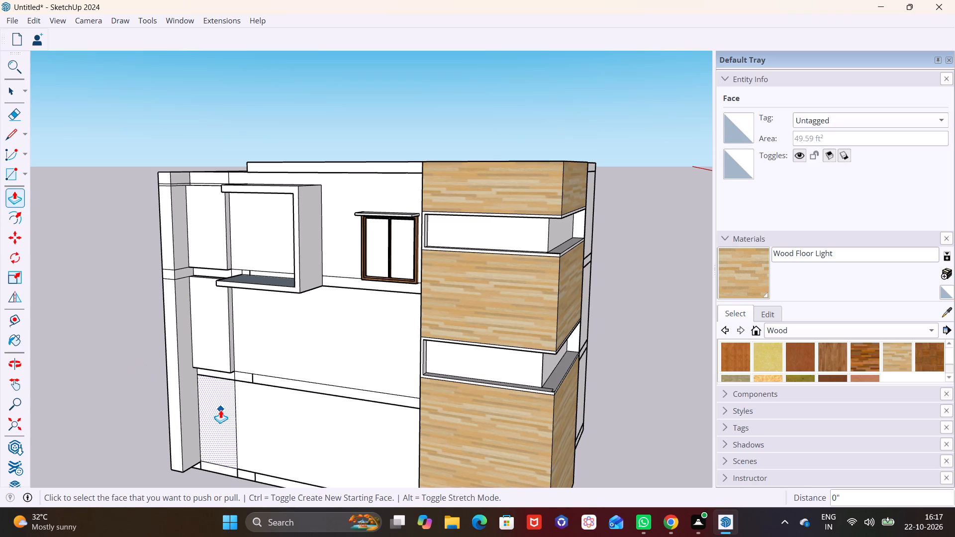
# Pull the recessed slab-band piece between the top and middle panels out by the same distance.
pyautogui.moveTo(220, 408); pyautogui.dragTo(175, 400, button='middle')
pyautogui.scroll(8, 266, 286)
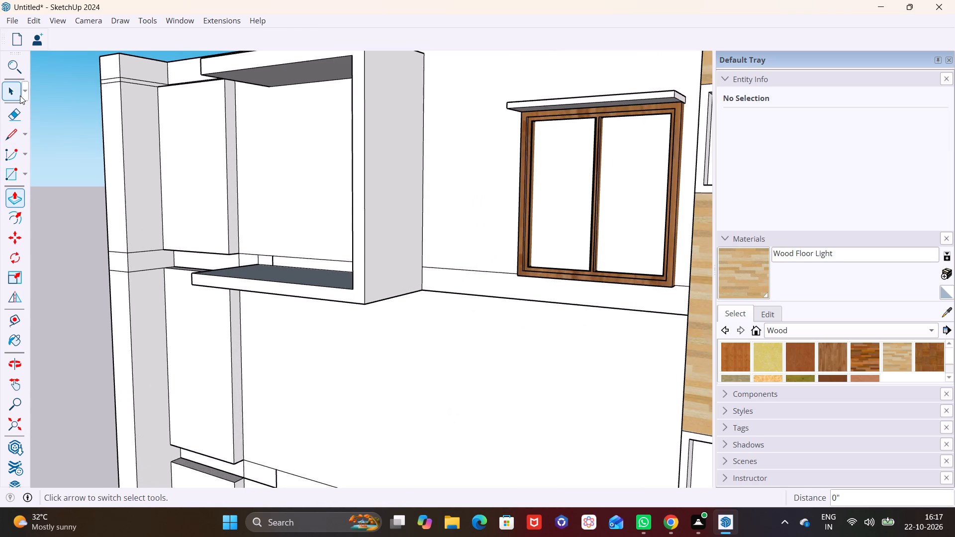
pyautogui.click(12, 93)
pyautogui.click(190, 263)
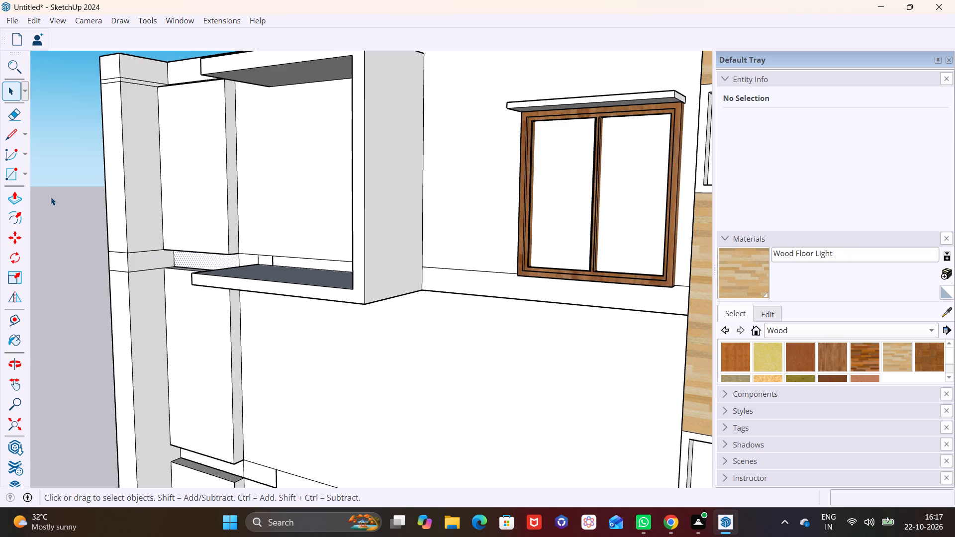
pyautogui.click(18, 198)
pyautogui.doubleClick(192, 264)
pyautogui.scroll(-3, 210, 335)
pyautogui.click(5, 92)
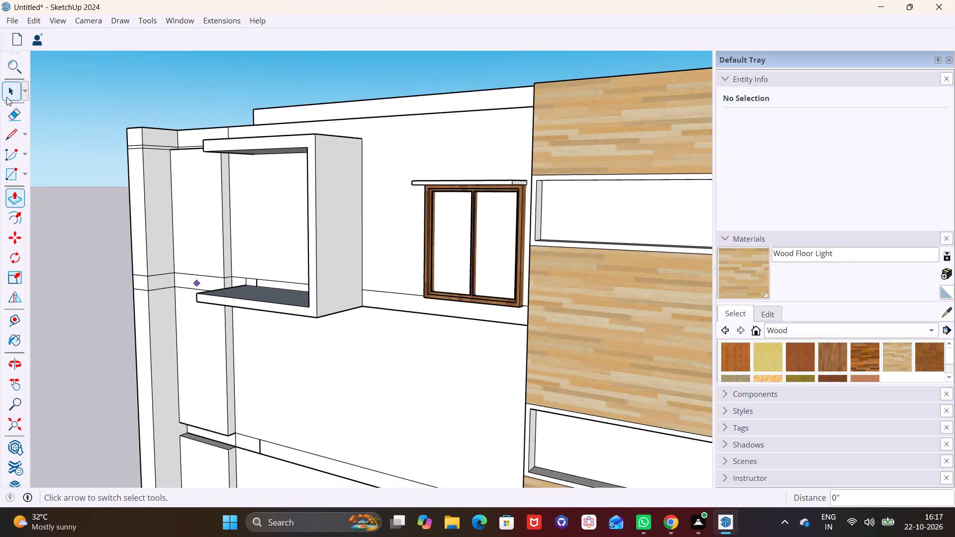
# Pull the recessed slab-band piece between the middle and ground panels out by the same distance as the panels.
pyautogui.click(216, 437)
pyautogui.scroll(7, 228, 441)
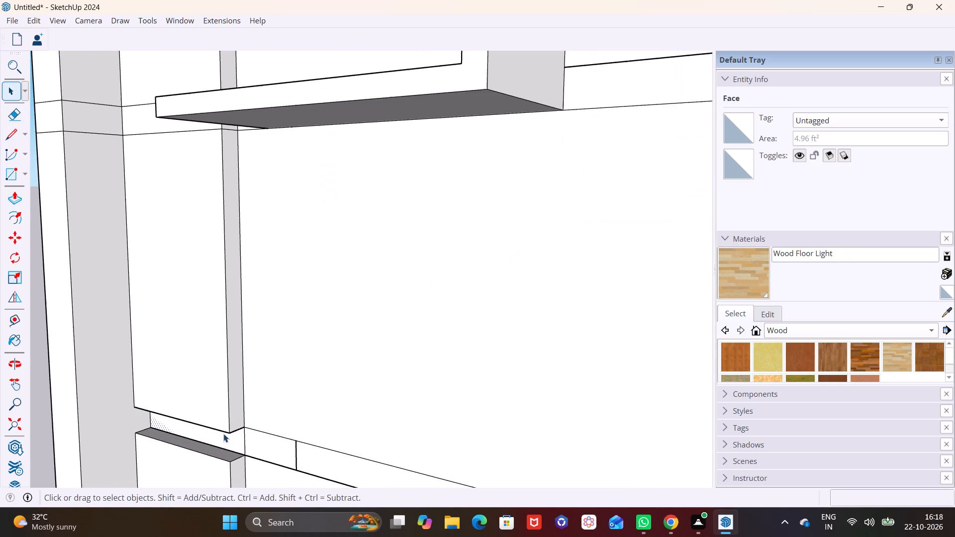
pyautogui.click(14, 197)
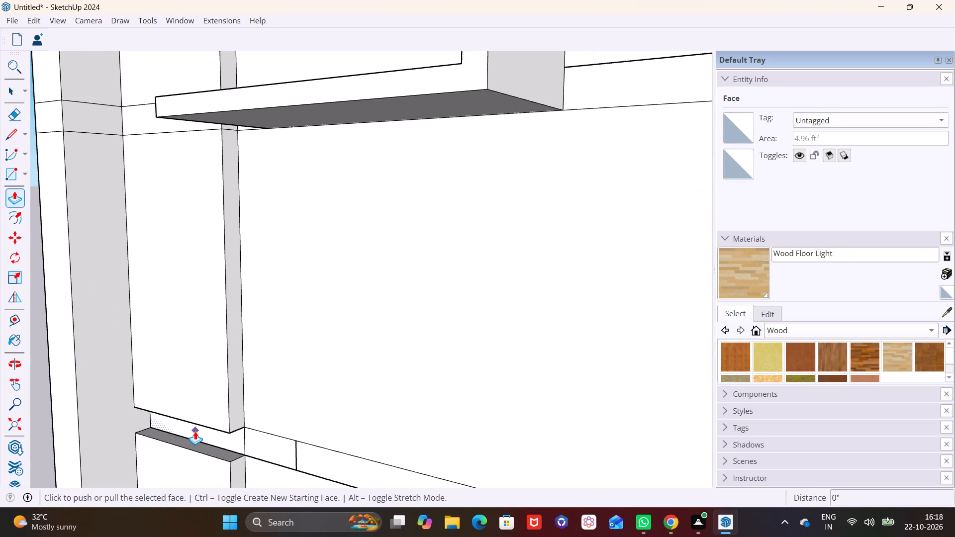
pyautogui.doubleClick(195, 431)
# Pull the strip's parapet piece and the thin band beneath it out by the same distance as the panels.
pyautogui.scroll(-10, 199, 419)
pyautogui.scroll(4, 168, 141)
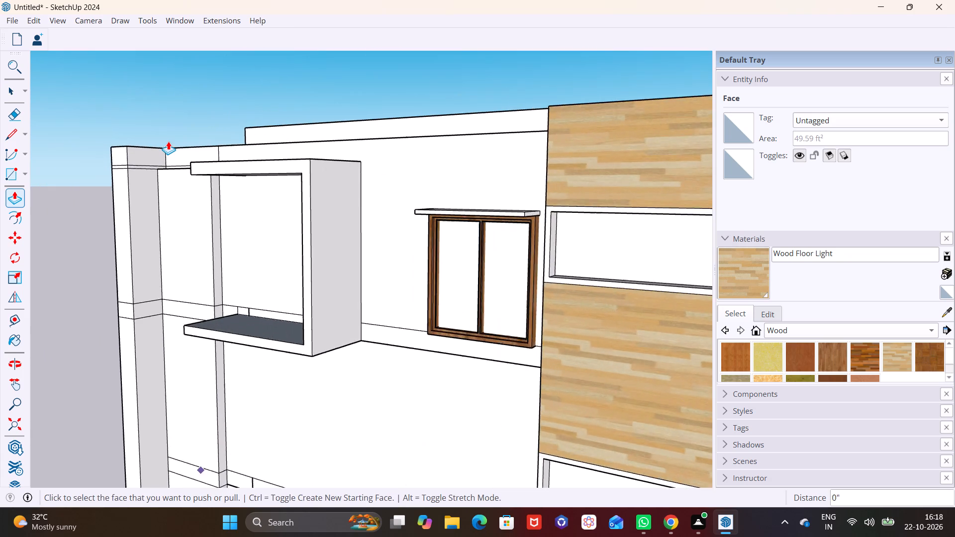
pyautogui.scroll(6, 168, 141)
pyautogui.moveTo(180, 174); pyautogui.dragTo(221, 192, button='middle')
pyautogui.doubleClick(196, 155)
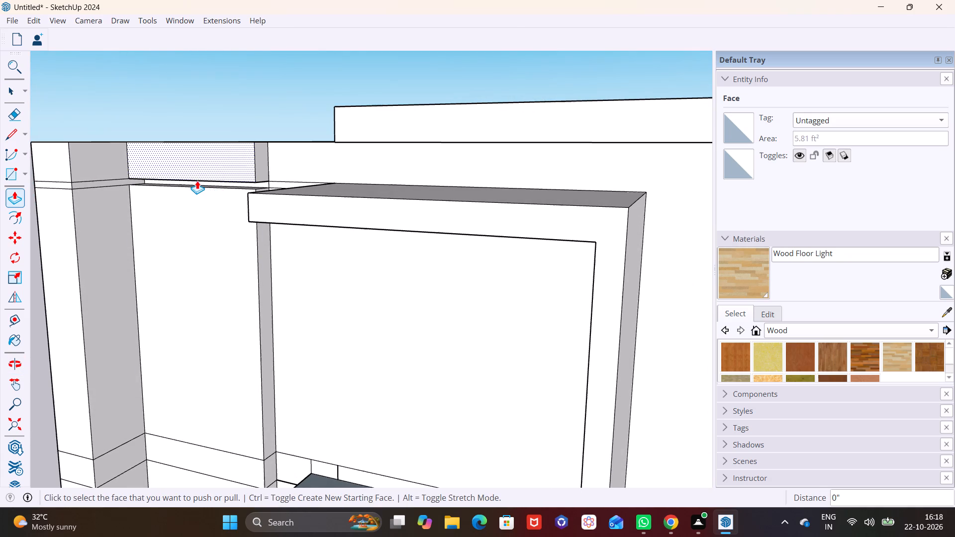
pyautogui.doubleClick(217, 182)
# Pull the strip's base slab-band piece at ground level out by the same distance as the panels.
pyautogui.scroll(-3, 216, 191)
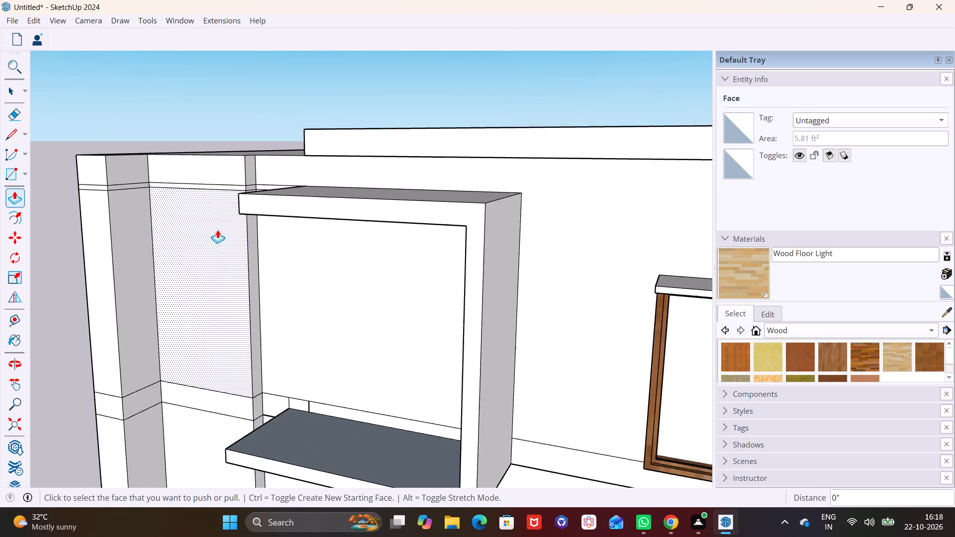
pyautogui.scroll(-11, 217, 230)
pyautogui.moveTo(234, 338); pyautogui.dragTo(218, 123, button='middle')
pyautogui.scroll(7, 228, 249)
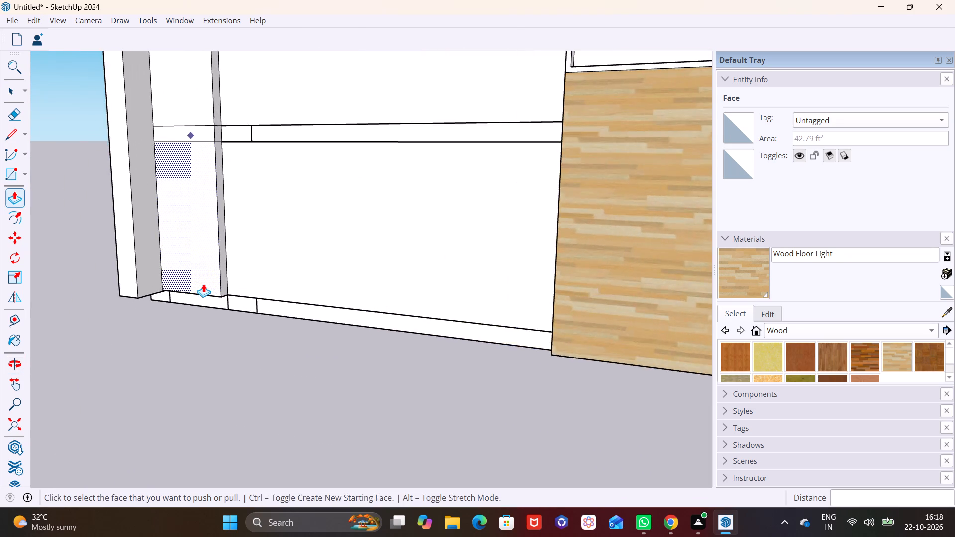
pyautogui.scroll(2, 203, 284)
pyautogui.moveTo(194, 282); pyautogui.dragTo(213, 197, button='middle')
pyautogui.doubleClick(213, 270)
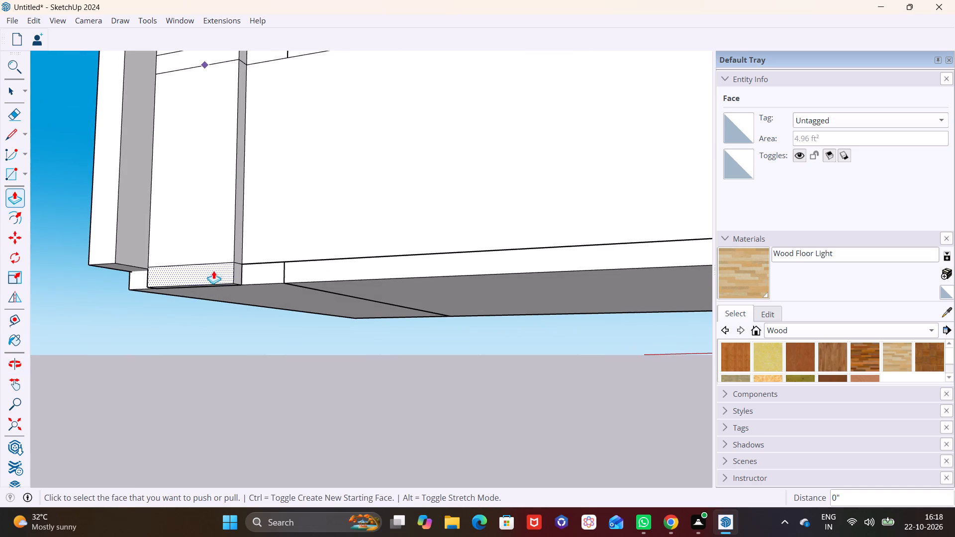
# Draw a rectangle about 2' 1 9/16" by 5 13/16" on the top-storey wall against the raised strip, starting at the thin band.
pyautogui.moveTo(222, 258); pyautogui.dragTo(151, 334, button='middle')
pyautogui.scroll(-12, 151, 334)
pyautogui.keyDown('shift'); pyautogui.moveTo(186, 248); pyautogui.dragTo(184, 289, button='middle'); pyautogui.keyUp('shift')
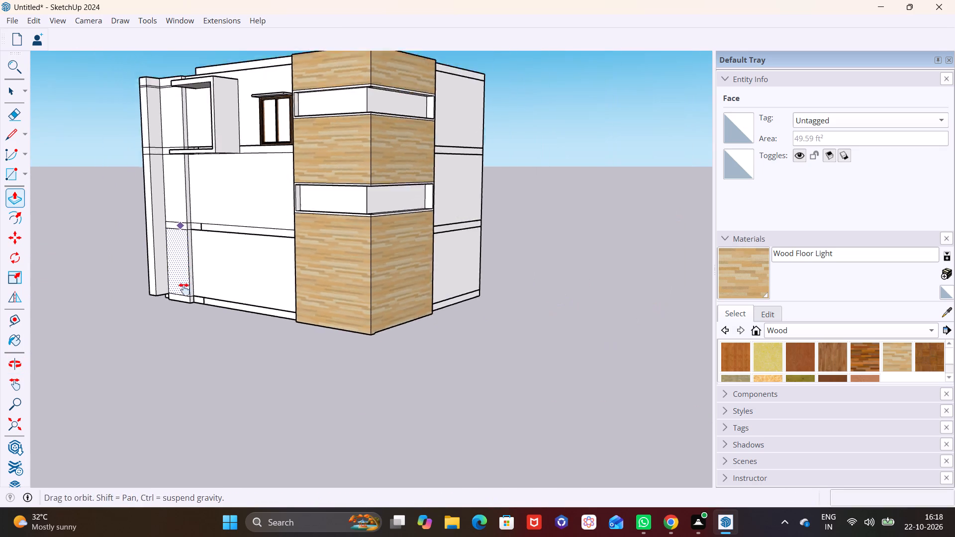
pyautogui.keyDown('shift'); pyautogui.moveTo(184, 289); pyautogui.dragTo(198, 391, button='middle'); pyautogui.keyUp('shift')
pyautogui.moveTo(212, 320); pyautogui.dragTo(397, 310, button='middle')
pyautogui.scroll(6, 154, 269)
pyautogui.moveTo(257, 341); pyautogui.dragTo(281, 342, button='middle')
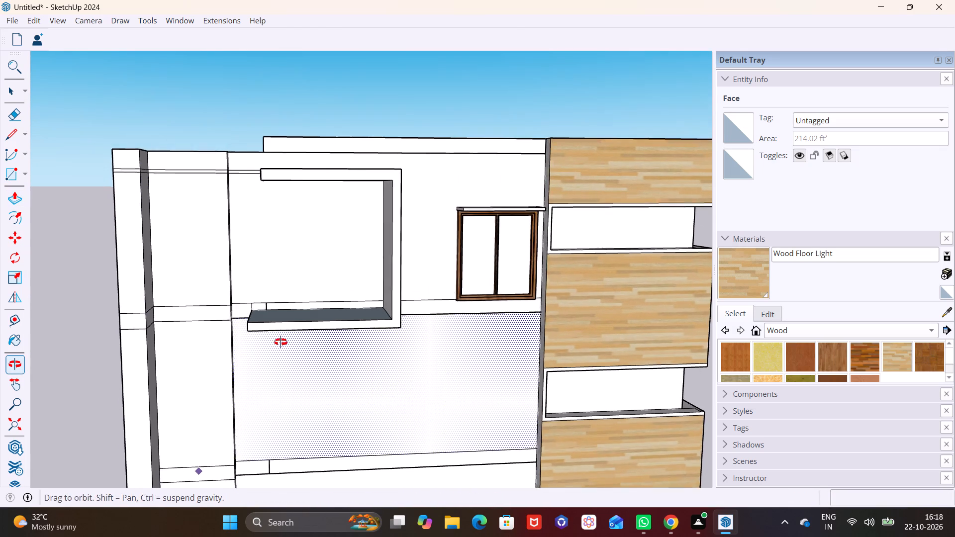
pyautogui.moveTo(281, 342); pyautogui.dragTo(335, 342, button='middle')
pyautogui.scroll(5, 235, 316)
pyautogui.moveTo(164, 262); pyautogui.dragTo(113, 251, button='middle')
pyautogui.moveTo(246, 221); pyautogui.dragTo(203, 226, button='middle')
pyautogui.scroll(4, 286, 137)
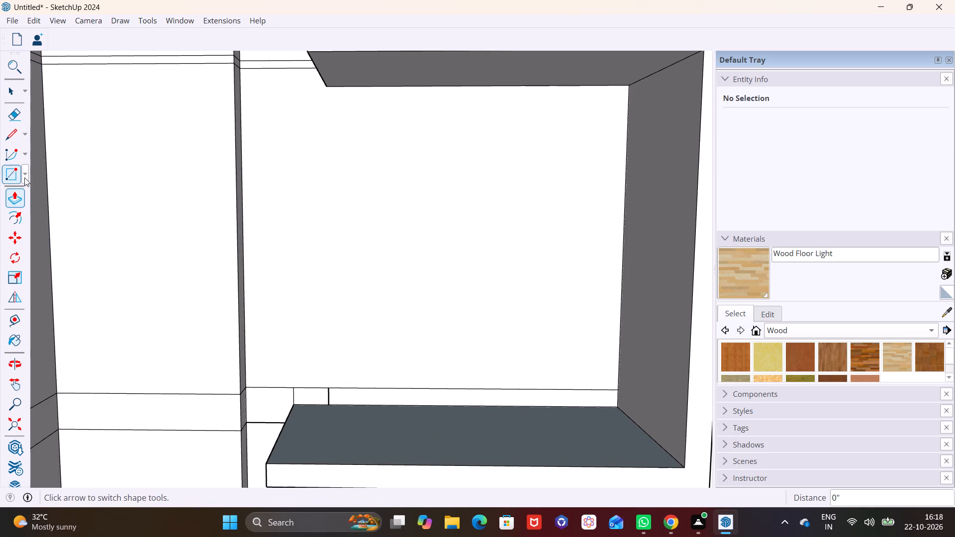
pyautogui.click(24, 174)
pyautogui.click(27, 187)
pyautogui.moveTo(257, 147); pyautogui.dragTo(247, 183, button='middle')
pyautogui.scroll(5, 235, 90)
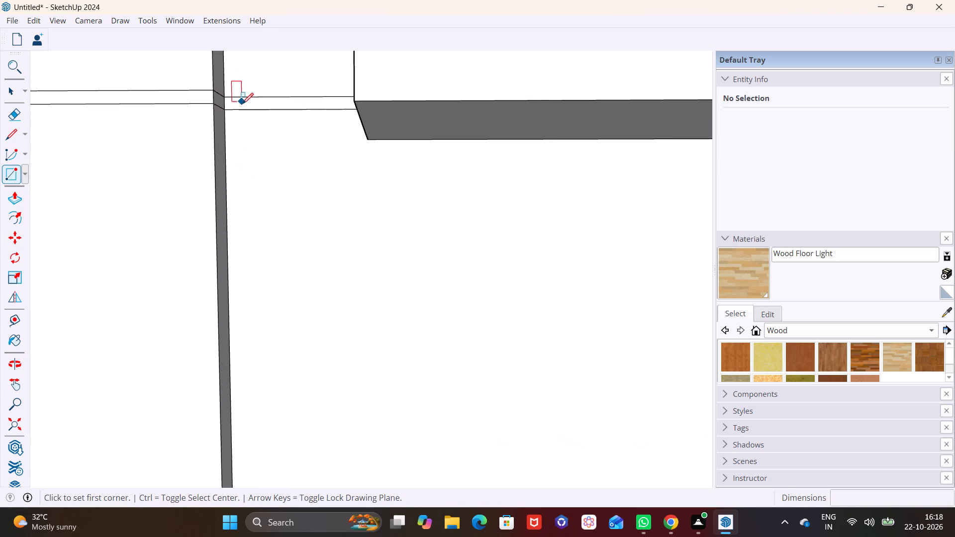
pyautogui.click(228, 99)
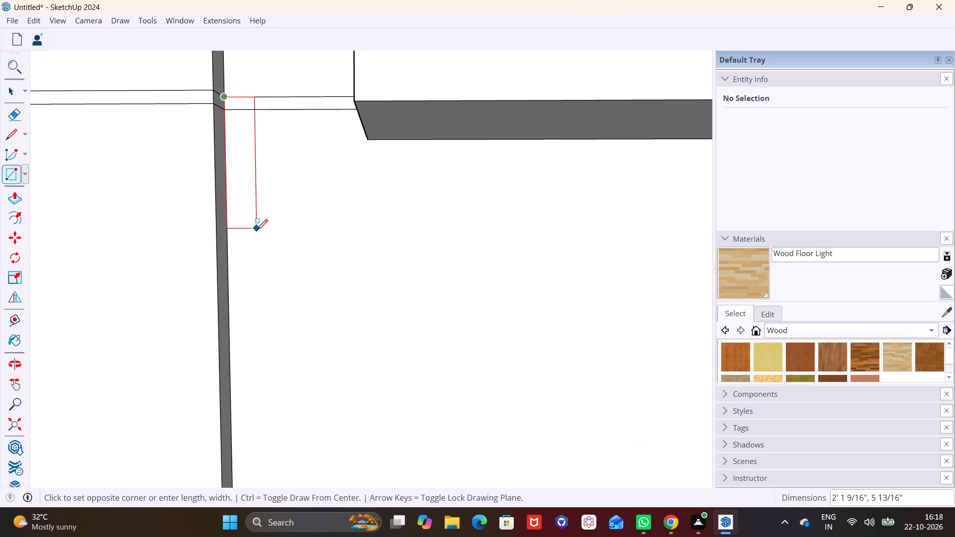
pyautogui.click(257, 230)
# Pull the small rectangle out flush with the raised strip, and then about 5' 5 5/16" further, past the frame's front.
pyautogui.scroll(-6, 270, 243)
pyautogui.press('space')
pyautogui.click(257, 217)
pyautogui.moveTo(253, 224); pyautogui.dragTo(193, 224, button='middle')
pyautogui.click(14, 198)
pyautogui.click(266, 194)
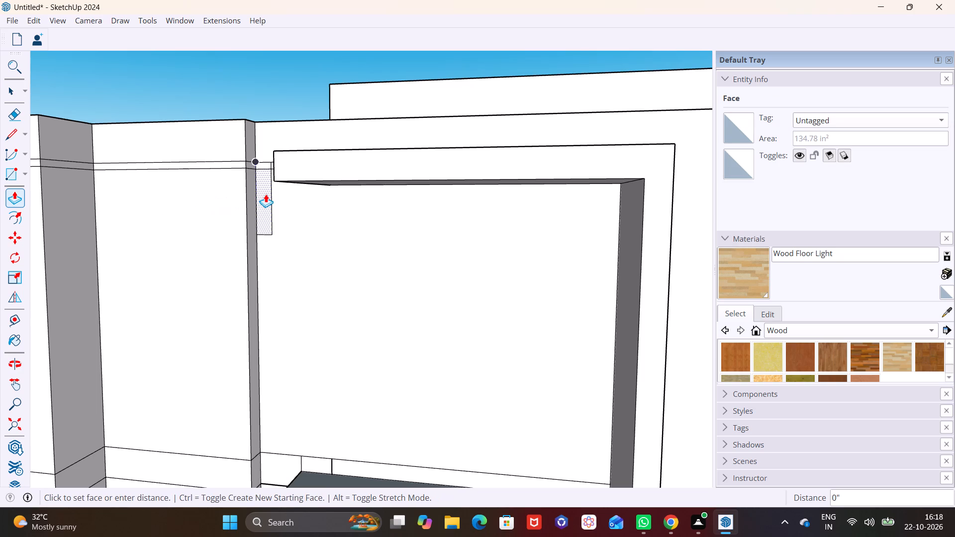
pyautogui.click(237, 203)
pyautogui.moveTo(358, 196); pyautogui.dragTo(374, 202, button='middle')
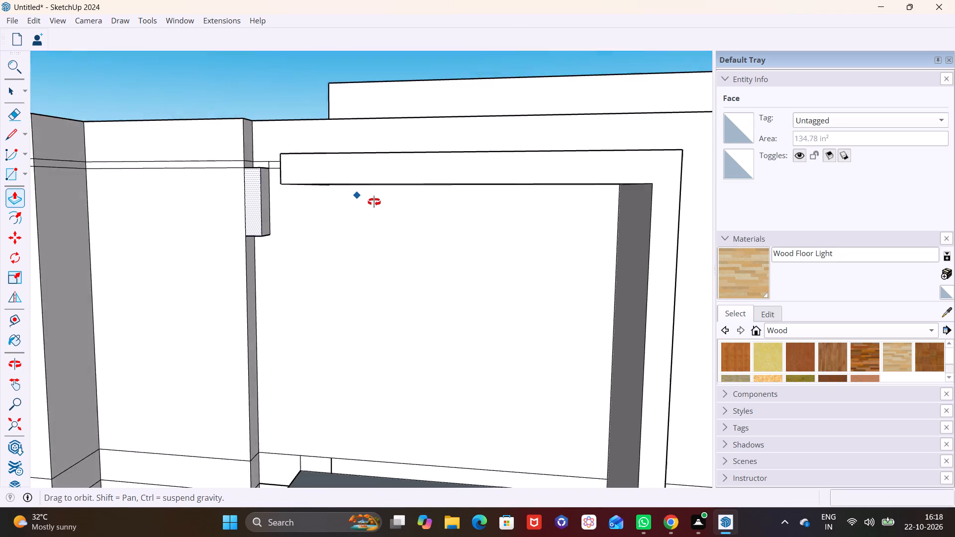
pyautogui.moveTo(374, 202); pyautogui.dragTo(509, 220, button='middle')
pyautogui.click(257, 204)
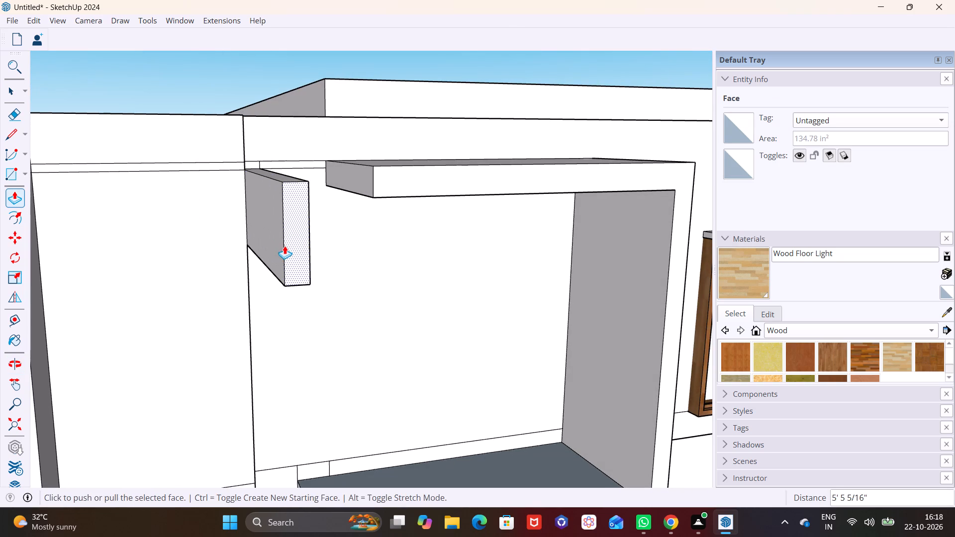
pyautogui.click(285, 246)
# Raise the top face of the new block about 2 3/16" to align with the frame's top slab.
pyautogui.moveTo(319, 211); pyautogui.dragTo(197, 207, button='middle')
pyautogui.scroll(-3, 240, 181)
pyautogui.moveTo(262, 186); pyautogui.dragTo(288, 301, button='middle')
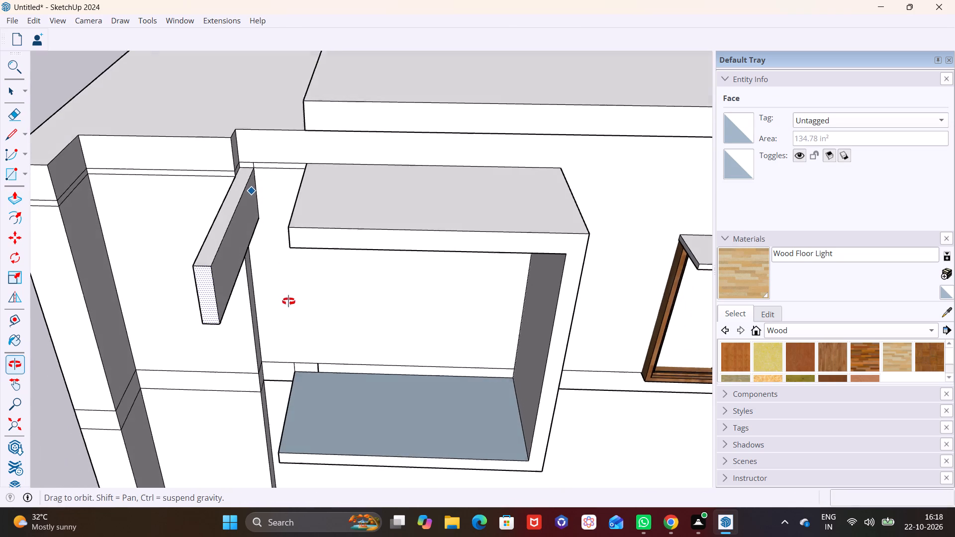
pyautogui.moveTo(288, 301); pyautogui.dragTo(289, 305, button='middle')
pyautogui.scroll(5, 247, 181)
pyautogui.press('space')
pyautogui.click(233, 190)
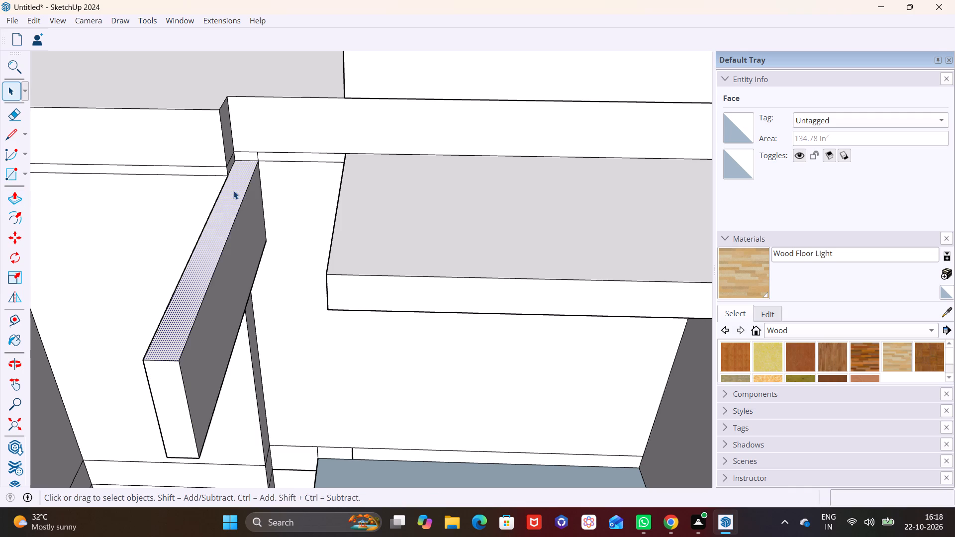
pyautogui.click(15, 193)
pyautogui.click(234, 176)
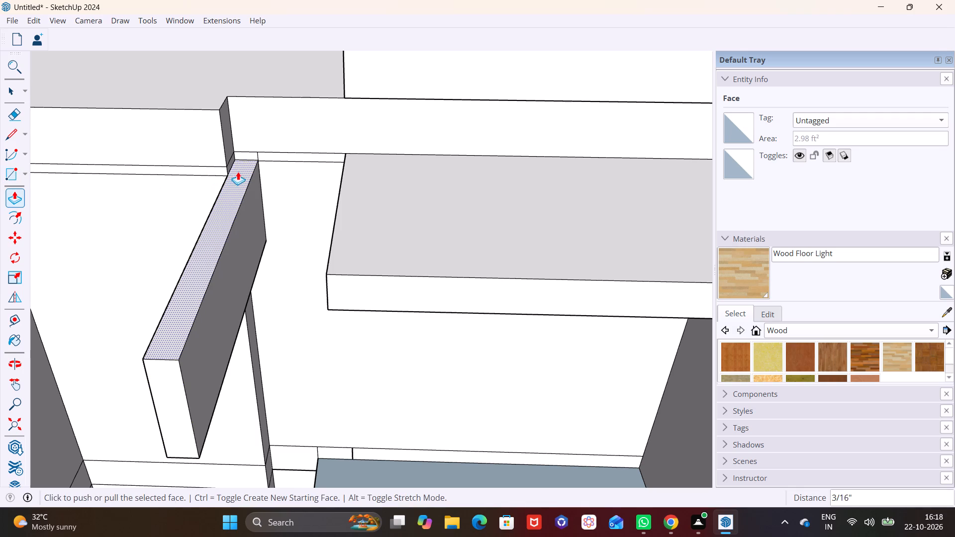
pyautogui.click(241, 173)
pyautogui.click(345, 171)
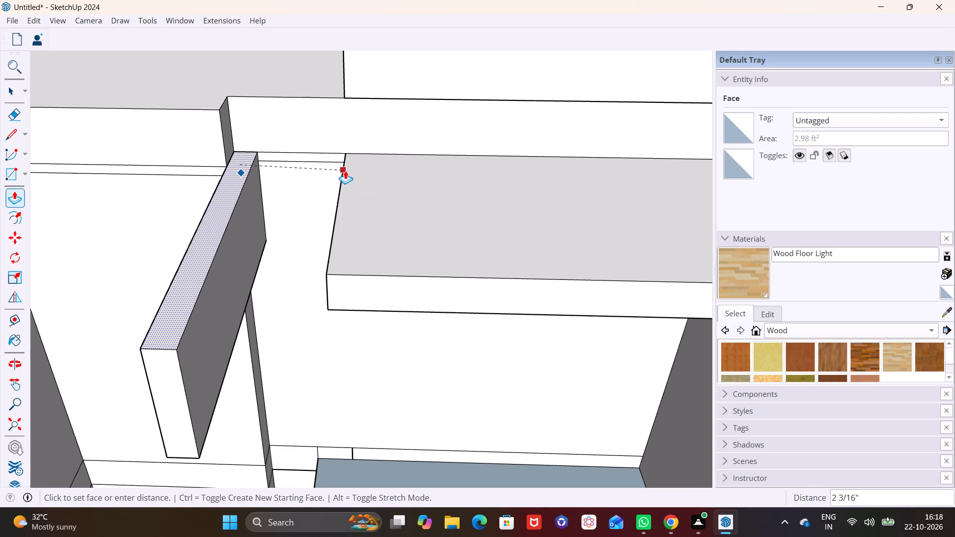
# Extend the open end of the frame's top slab about 1' 9 3/4" to meet the new block.
pyautogui.scroll(-3, 289, 238)
pyautogui.moveTo(288, 235); pyautogui.dragTo(145, 166, button='middle')
pyautogui.moveTo(195, 191); pyautogui.dragTo(218, 203, button='middle')
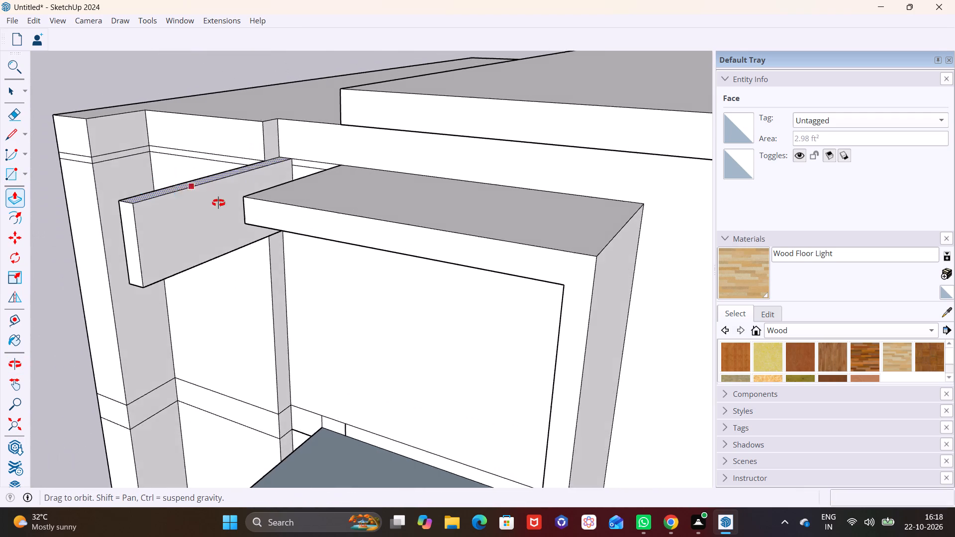
pyautogui.moveTo(218, 203); pyautogui.dragTo(457, 232, button='middle')
pyautogui.press('space')
pyautogui.click(403, 240)
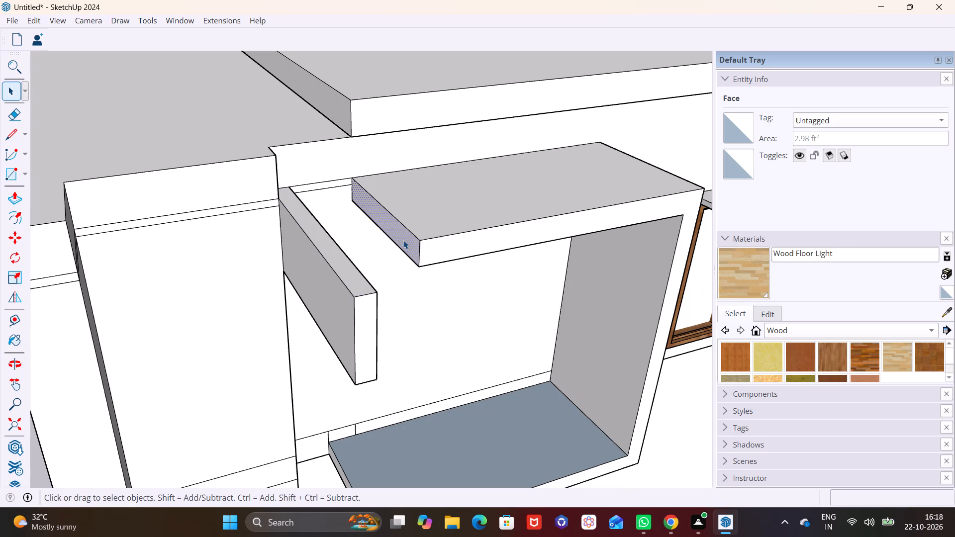
pyautogui.click(9, 200)
pyautogui.click(376, 211)
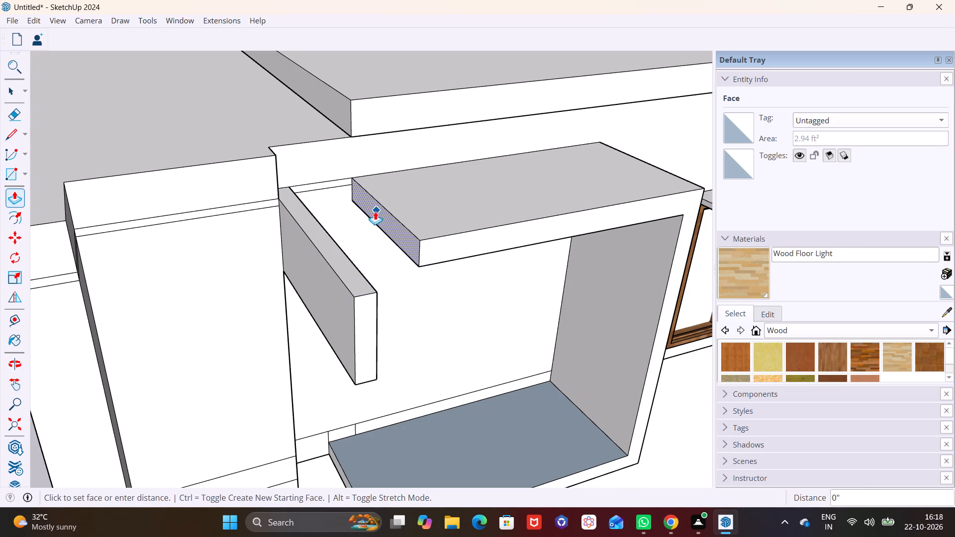
pyautogui.click(306, 230)
# Push the block's front face back about 1' 9 11/16", flush with the front of the frame.
pyautogui.scroll(-6, 323, 247)
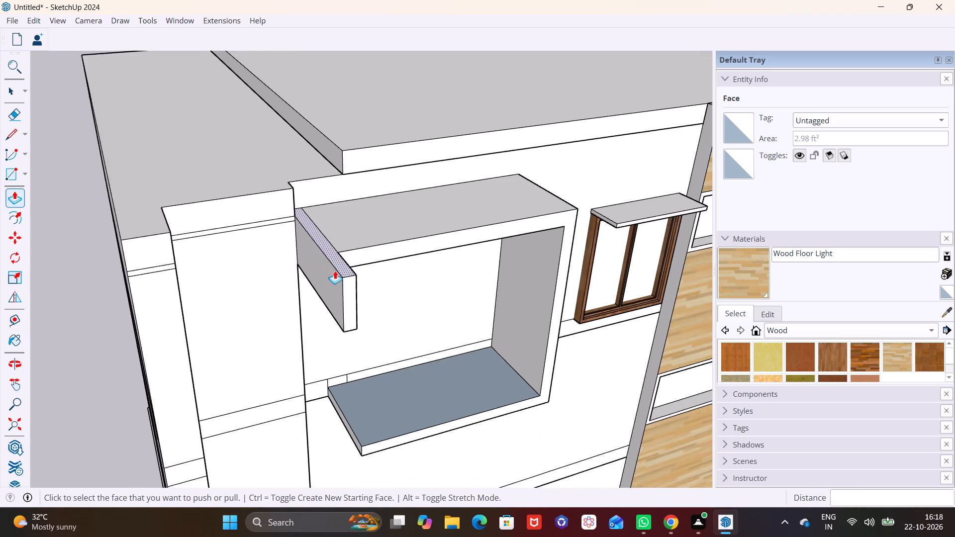
pyautogui.moveTo(348, 273); pyautogui.dragTo(182, 150, button='middle')
pyautogui.scroll(-7, 262, 236)
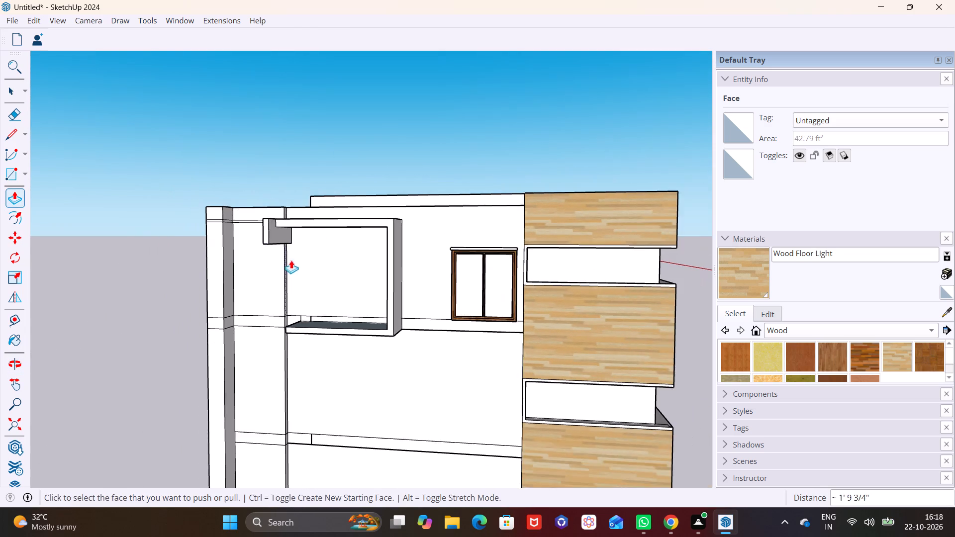
pyautogui.moveTo(265, 252); pyautogui.dragTo(235, 201, button='middle')
pyautogui.scroll(6, 266, 211)
pyautogui.moveTo(259, 164); pyautogui.dragTo(195, 254, button='middle')
pyautogui.click(171, 204)
pyautogui.click(209, 186)
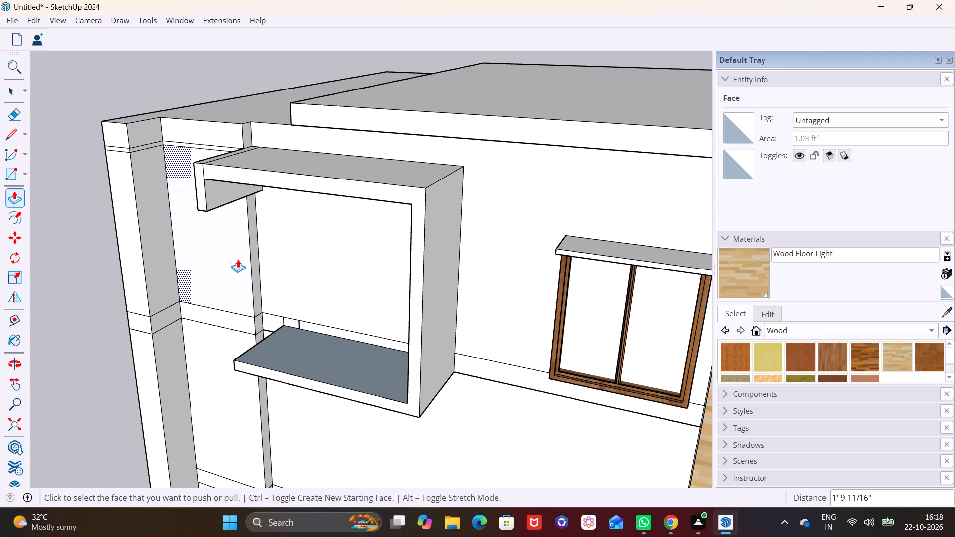
# Thicken the block by pulling its inner side face about 2 7/16" into the frame opening.
pyautogui.moveTo(238, 259); pyautogui.dragTo(307, 121, button='middle')
pyautogui.click(264, 150)
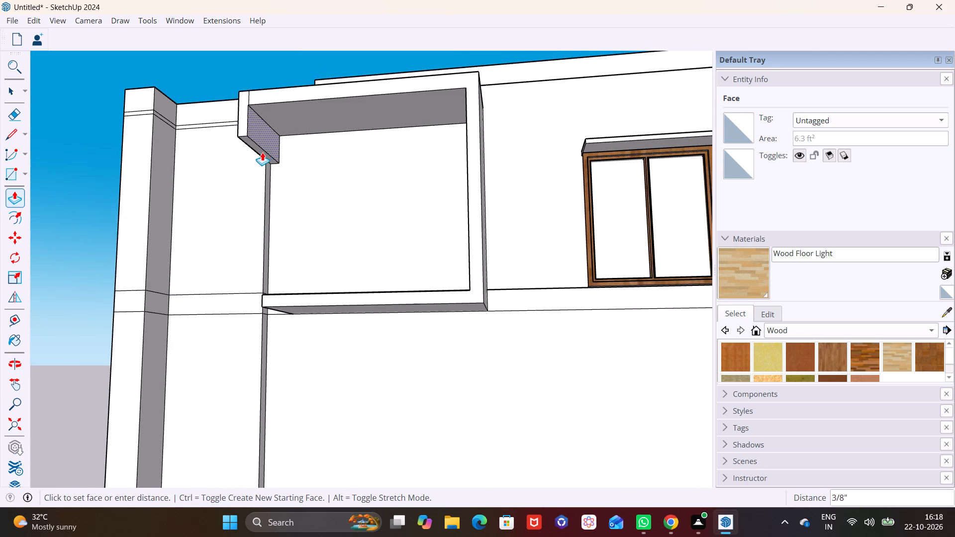
pyautogui.click(268, 154)
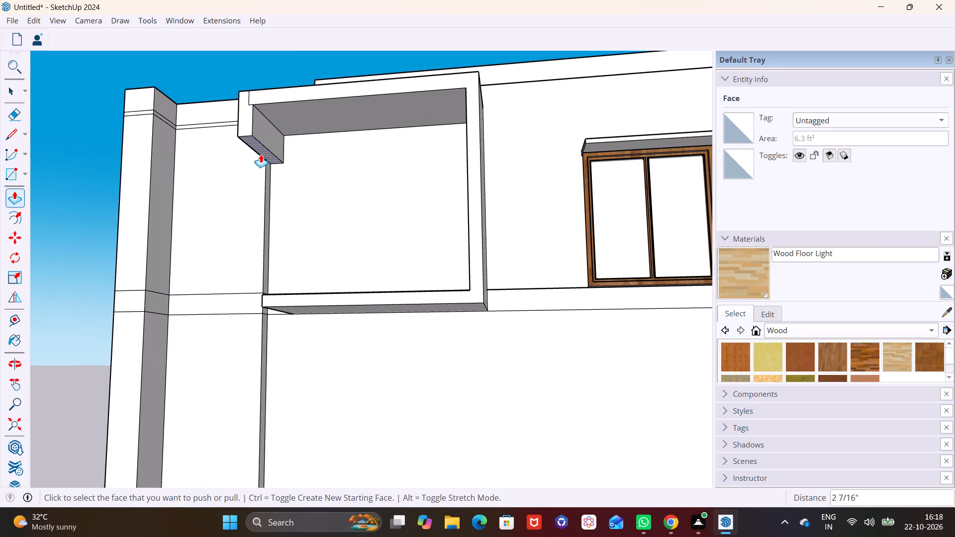
# Pull the block's underside down about 6' 8 3/8" to form a vertical fin along the frame's open side.
pyautogui.click(261, 154)
pyautogui.click(238, 308)
# Extend the underside of the new fin down 1' to align with the bottom of the frame's lower slab.
pyautogui.moveTo(271, 281); pyautogui.dragTo(366, 351, button='middle')
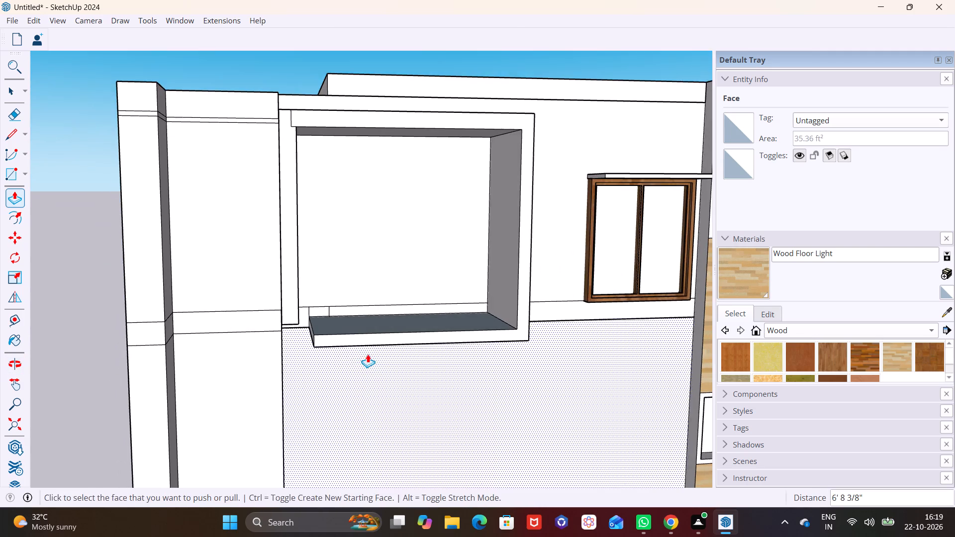
pyautogui.moveTo(318, 339); pyautogui.dragTo(314, 206, button='middle')
pyautogui.scroll(-1, 314, 206)
pyautogui.click(287, 292)
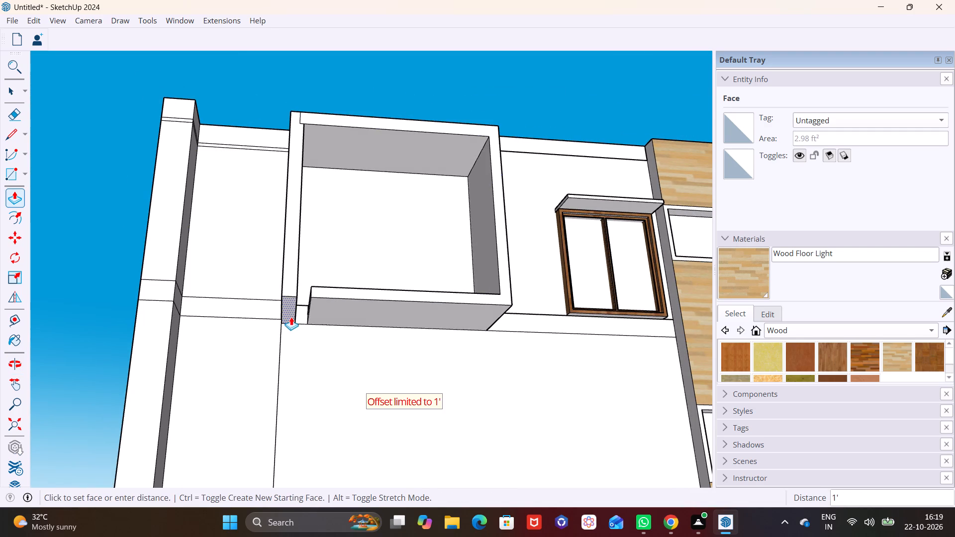
pyautogui.click(307, 315)
# Extend the open end of the frame's bottom slab about 7 11/16" to meet the new fin and close the frame.
pyautogui.moveTo(341, 283); pyautogui.dragTo(316, 357, button='middle')
pyautogui.scroll(5, 307, 354)
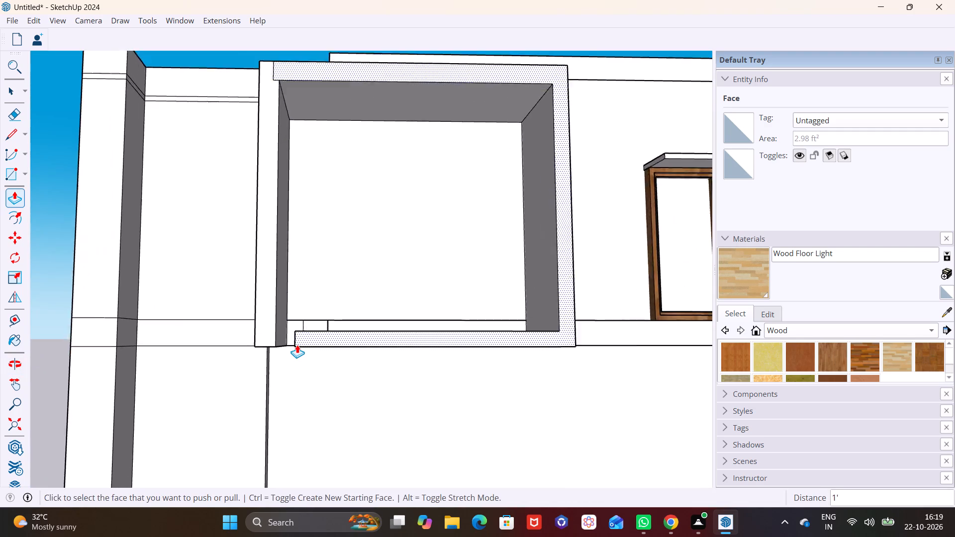
pyautogui.scroll(1, 297, 345)
pyautogui.moveTo(296, 342); pyautogui.dragTo(372, 375, button='middle')
pyautogui.scroll(1, 348, 376)
pyautogui.keyDown('shift'); pyautogui.moveTo(345, 375); pyautogui.dragTo(345, 333, button='middle'); pyautogui.keyUp('shift')
pyautogui.click(321, 296)
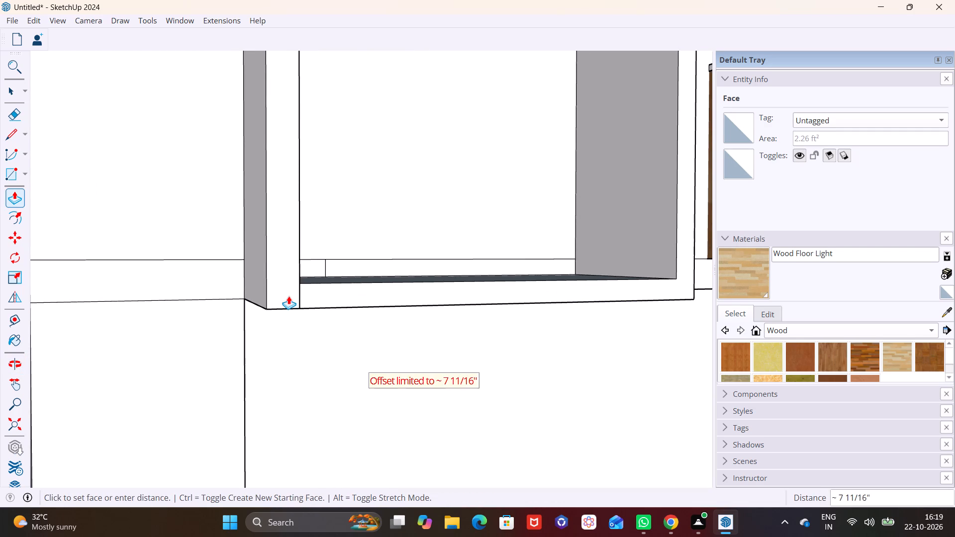
pyautogui.click(288, 296)
# Examine the closed frame and the whole building from the front, above and the strip side.
pyautogui.scroll(-13, 364, 301)
pyautogui.moveTo(339, 312); pyautogui.dragTo(87, 312, button='middle')
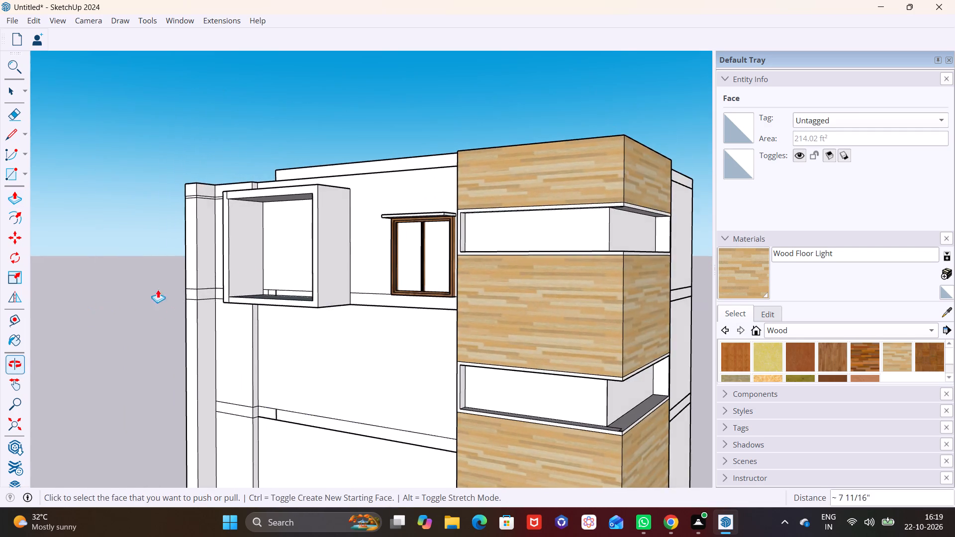
pyautogui.scroll(-3, 250, 263)
pyautogui.moveTo(224, 293); pyautogui.dragTo(192, 364, button='middle')
pyautogui.moveTo(279, 239); pyautogui.dragTo(268, 260, button='middle')
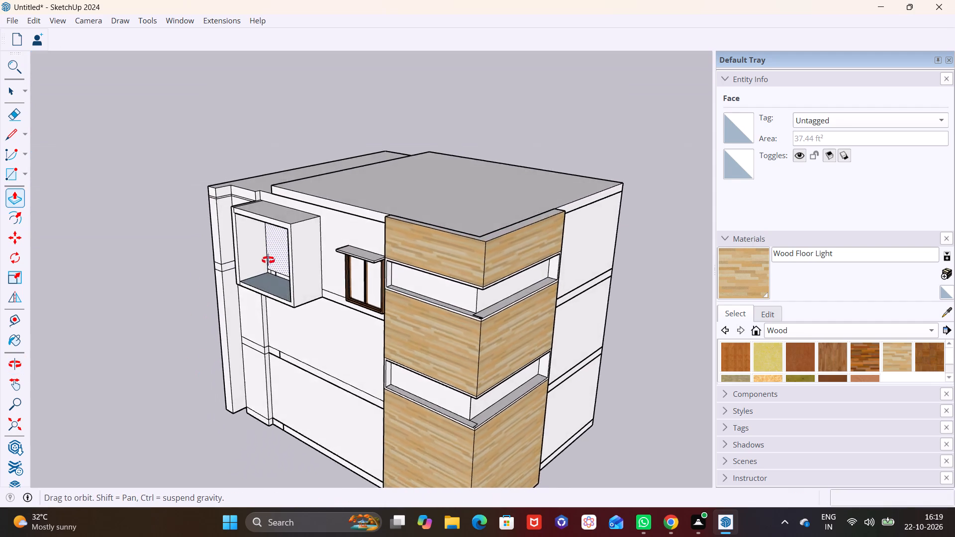
pyautogui.moveTo(268, 260); pyautogui.dragTo(463, 287, button='middle')
pyautogui.moveTo(314, 180); pyautogui.dragTo(353, 174, button='middle')
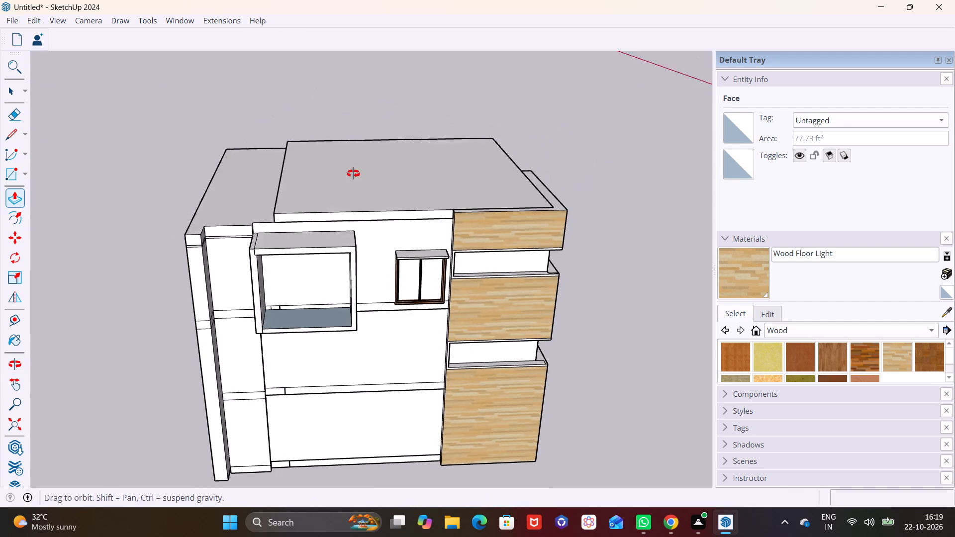
pyautogui.moveTo(353, 174); pyautogui.dragTo(443, 170, button='middle')
pyautogui.moveTo(267, 213); pyautogui.dragTo(345, 232, button='middle')
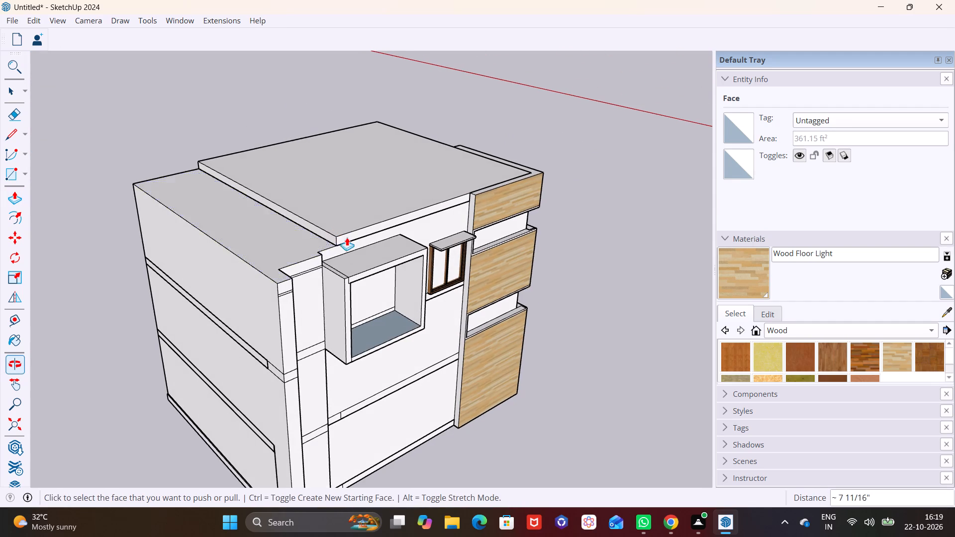
# Extend the roof slab's side face outward over the lower part of the roof to the building's outer edge.
pyautogui.press('space')
pyautogui.click(313, 229)
pyautogui.tripleClick(313, 229)
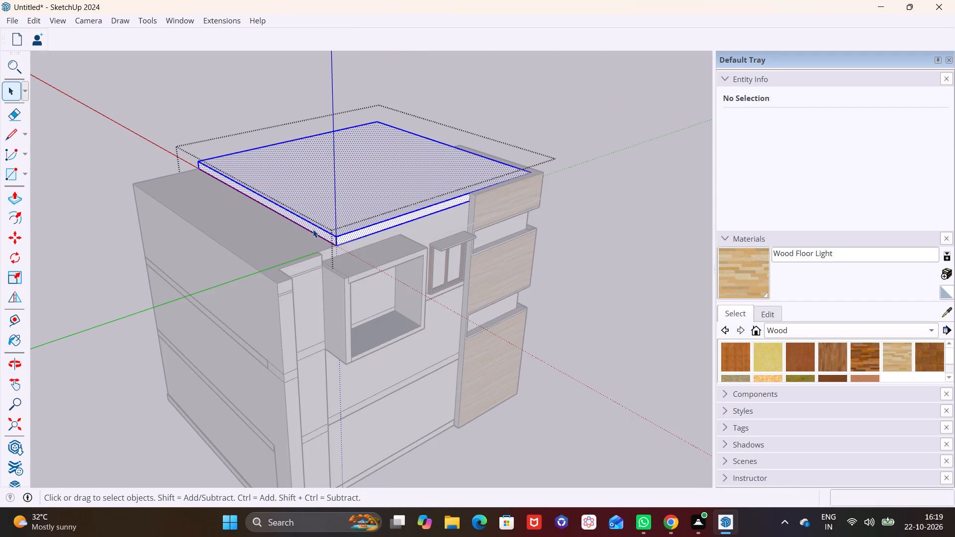
pyautogui.click(315, 227)
pyautogui.click(316, 228)
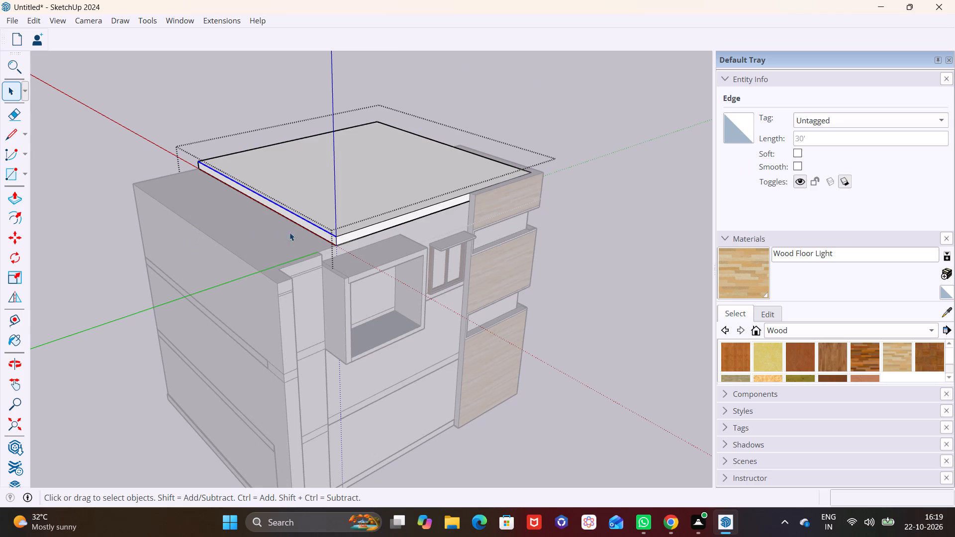
pyautogui.click(319, 231)
pyautogui.click(14, 201)
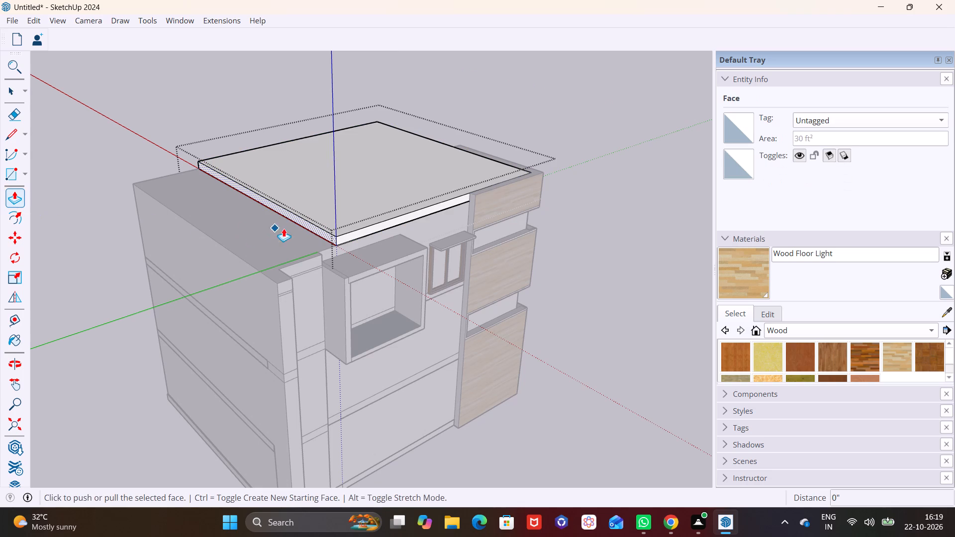
pyautogui.click(312, 226)
pyautogui.click(254, 271)
pyautogui.moveTo(332, 274); pyautogui.dragTo(187, 248, button='middle')
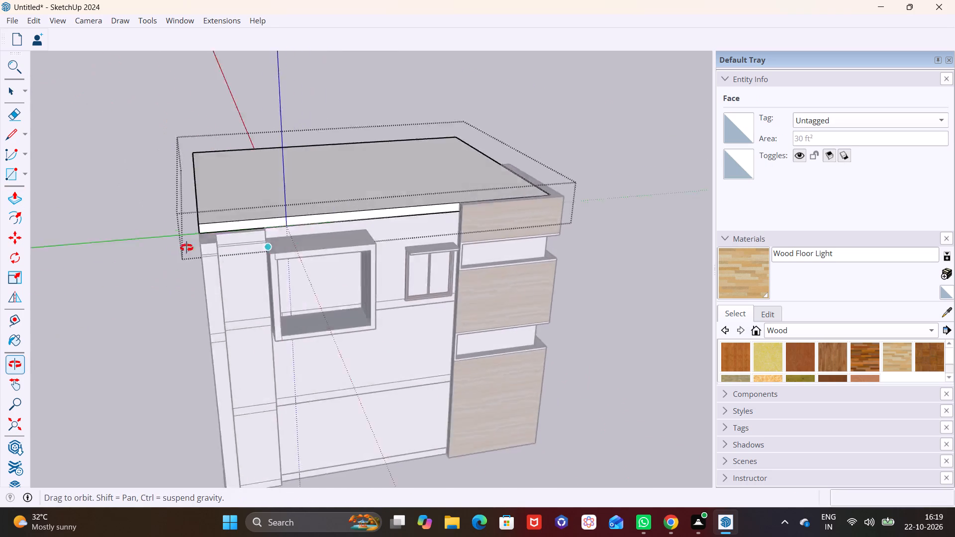
pyautogui.moveTo(187, 248); pyautogui.dragTo(68, 214, button='middle')
pyautogui.press('space')
pyautogui.click(633, 276)
# Raise the exposed roof face above the fin and facade strip to the level of the roof slab's top.
pyautogui.scroll(3, 181, 170)
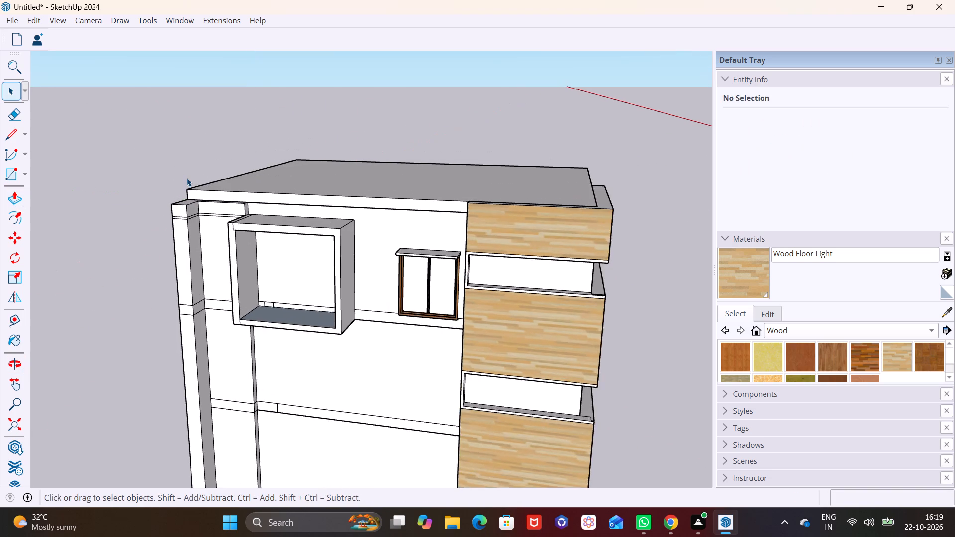
pyautogui.scroll(1, 187, 178)
pyautogui.moveTo(204, 178); pyautogui.dragTo(168, 237, button='middle')
pyautogui.scroll(5, 164, 240)
pyautogui.moveTo(203, 183); pyautogui.dragTo(190, 228, button='middle')
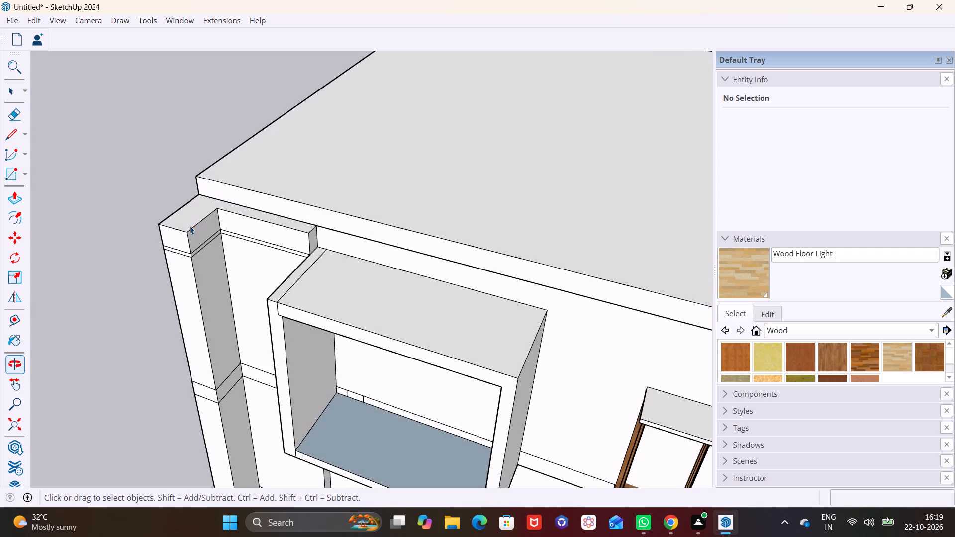
pyautogui.click(191, 215)
pyautogui.click(14, 191)
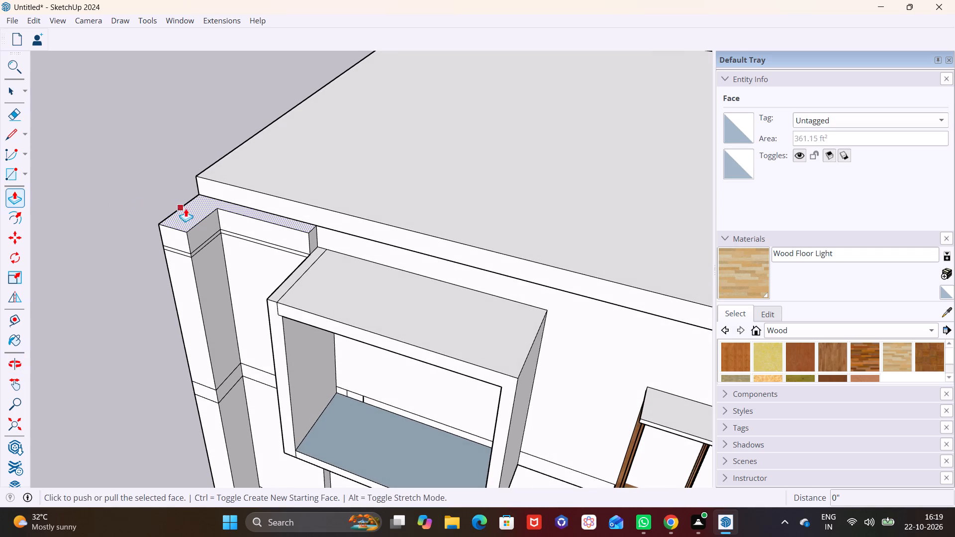
pyautogui.click(193, 209)
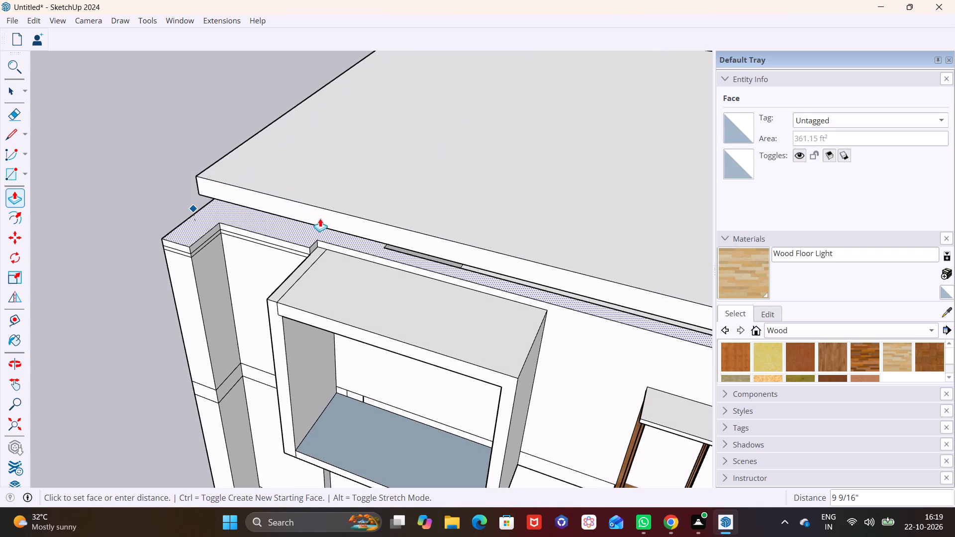
pyautogui.click(343, 215)
pyautogui.press('space')
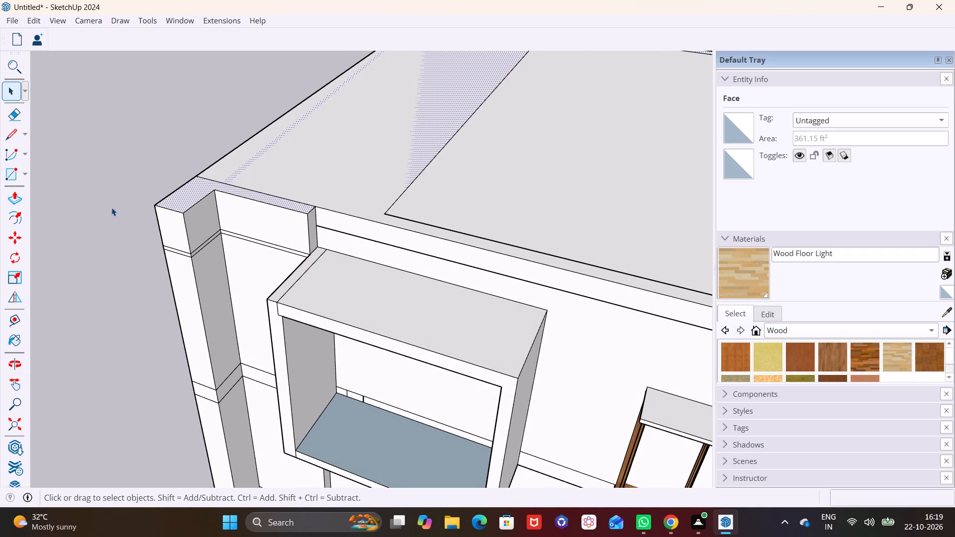
pyautogui.moveTo(111, 207); pyautogui.dragTo(119, 207)
# Examine the levelled roof edge, the box frame and the front facade from several angles.
pyautogui.scroll(-8, 169, 231)
pyautogui.moveTo(276, 300); pyautogui.dragTo(351, 157, button='middle')
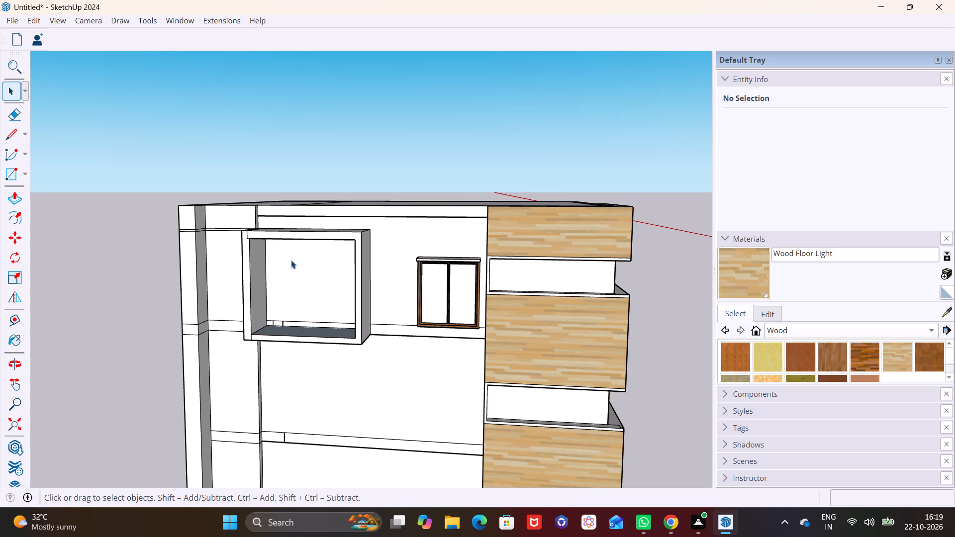
pyautogui.scroll(-4, 291, 260)
pyautogui.moveTo(293, 262); pyautogui.dragTo(199, 258, button='middle')
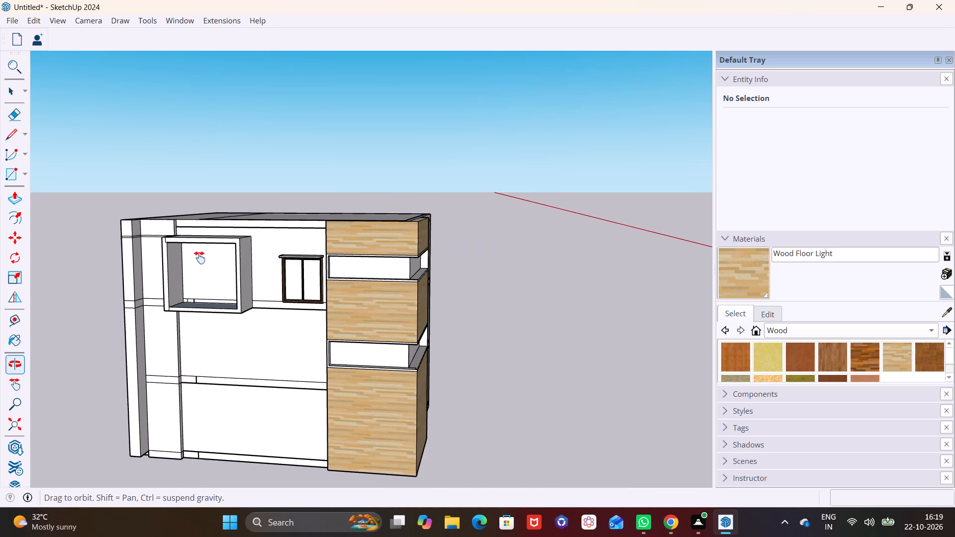
pyautogui.moveTo(199, 258); pyautogui.dragTo(190, 254, button='middle')
pyautogui.scroll(6, 165, 240)
pyautogui.moveTo(248, 291); pyautogui.dragTo(214, 229, button='middle')
pyautogui.keyDown('shift'); pyautogui.scroll(1, 214, 233); pyautogui.keyUp('shift')
pyautogui.moveTo(231, 239); pyautogui.dragTo(150, 289, button='middle')
pyautogui.scroll(-5, 150, 287)
pyautogui.keyDown('shift'); pyautogui.moveTo(158, 296); pyautogui.dragTo(188, 239, button='middle'); pyautogui.keyUp('shift')
pyautogui.moveTo(225, 251); pyautogui.dragTo(314, 176, button='middle')
# Draw a rectangle about 11 3/8" by 10' 10 3/4" on the middle-storey wall below the box frame, starting at the facade strip's edge.
pyautogui.scroll(1, 314, 176)
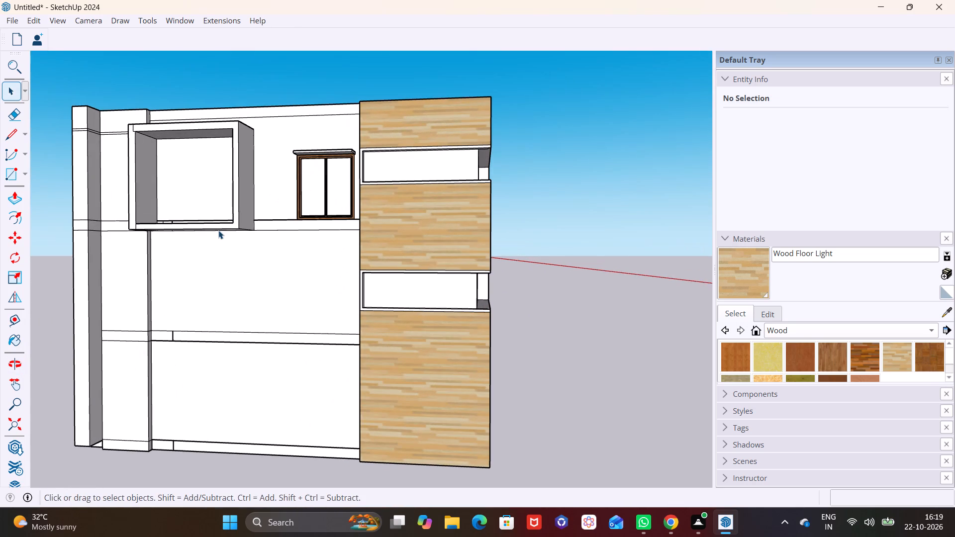
pyautogui.scroll(3, 198, 231)
pyautogui.keyDown('shift'); pyautogui.moveTo(186, 242); pyautogui.dragTo(244, 208, button='middle'); pyautogui.keyUp('shift')
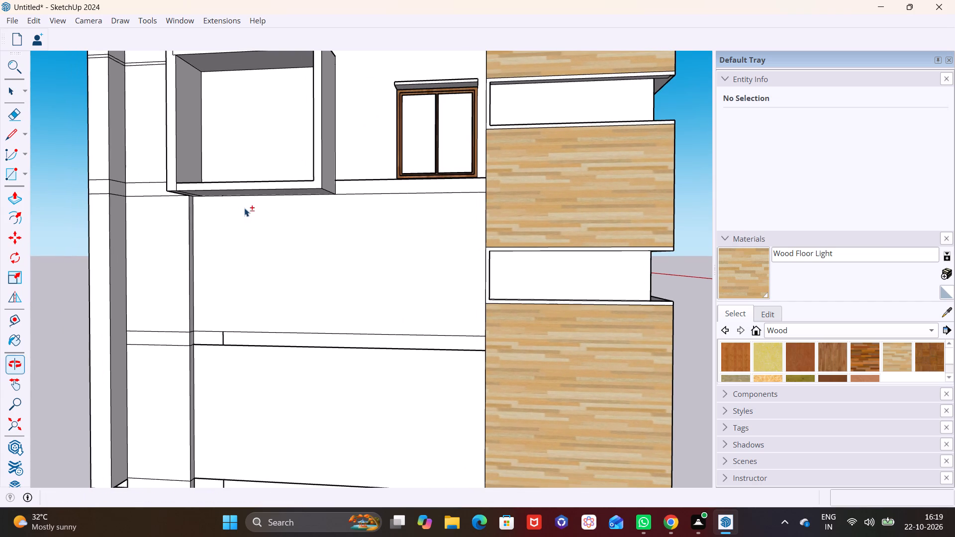
pyautogui.click(26, 175)
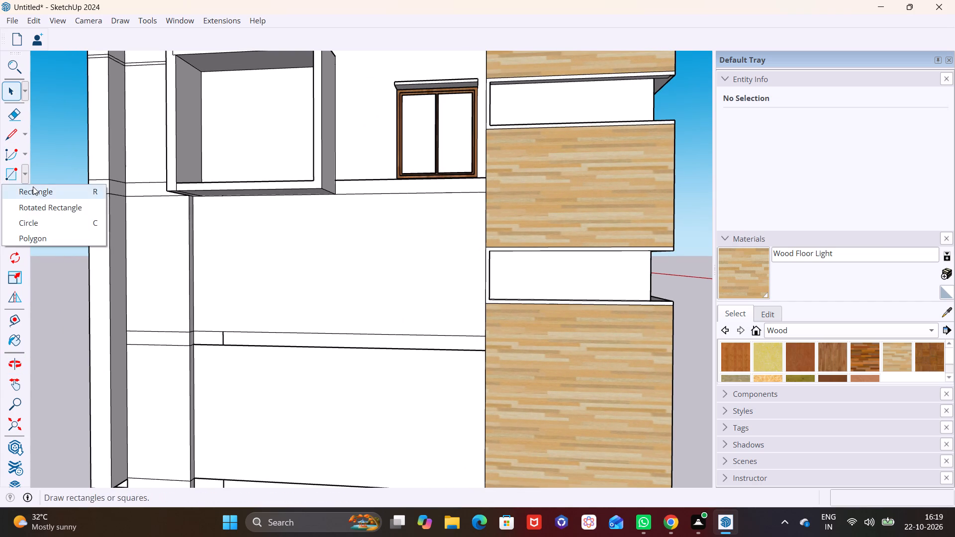
pyautogui.click(33, 188)
pyautogui.click(195, 218)
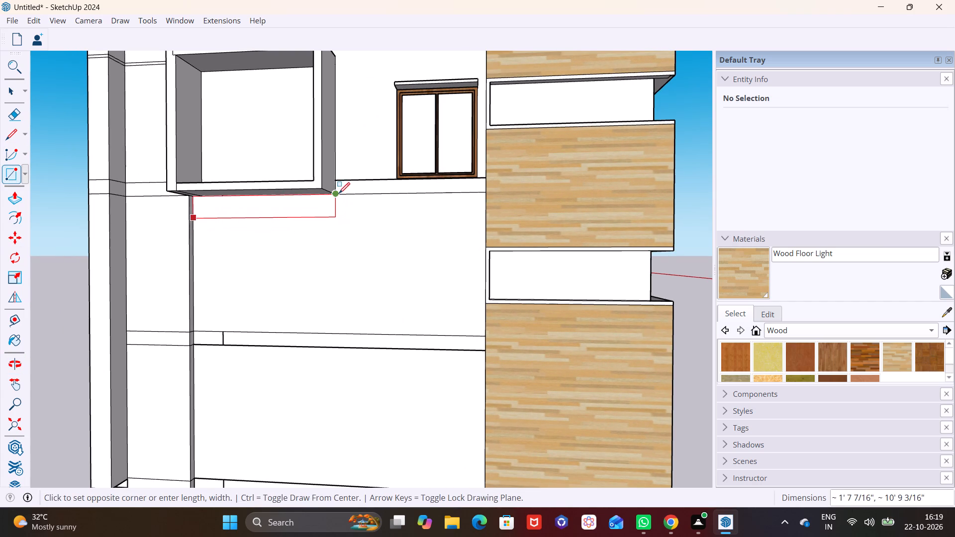
pyautogui.click(337, 230)
# Push/Pull the new rectangle outward about 3' 7 5/8" to form a projecting canopy slab below the box frame.
pyautogui.moveTo(286, 244); pyautogui.dragTo(74, 293, button='middle')
pyautogui.scroll(1, 274, 249)
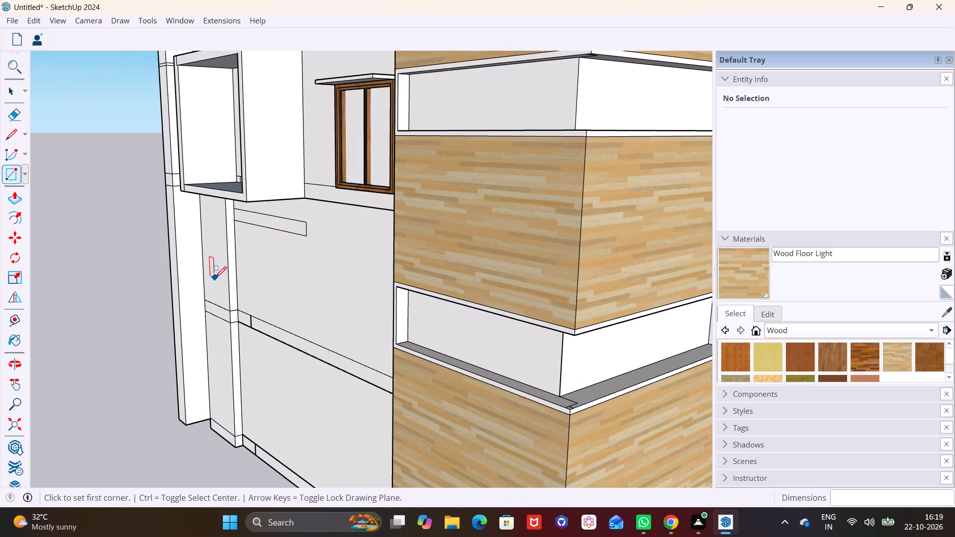
pyautogui.press('space')
pyautogui.press('space')
pyautogui.click(275, 224)
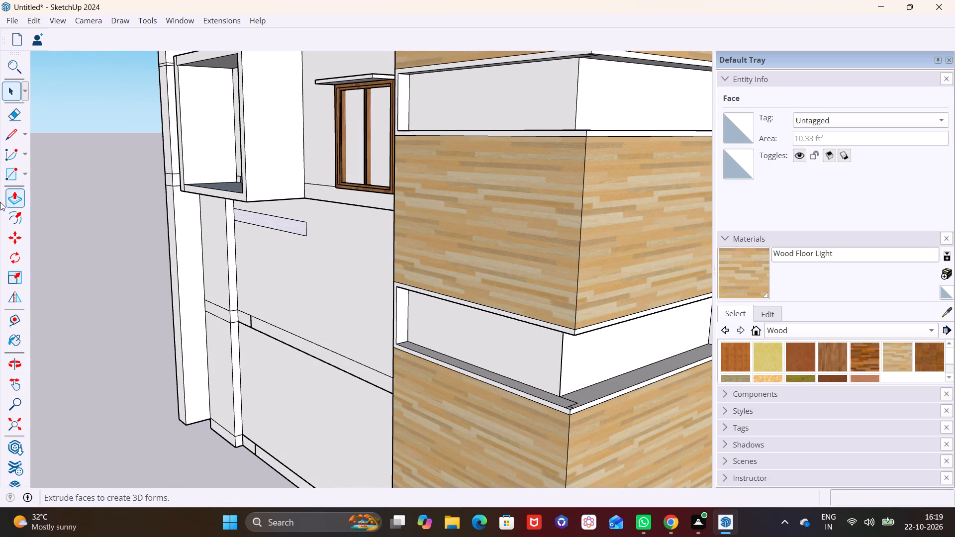
pyautogui.click(10, 196)
pyautogui.click(301, 227)
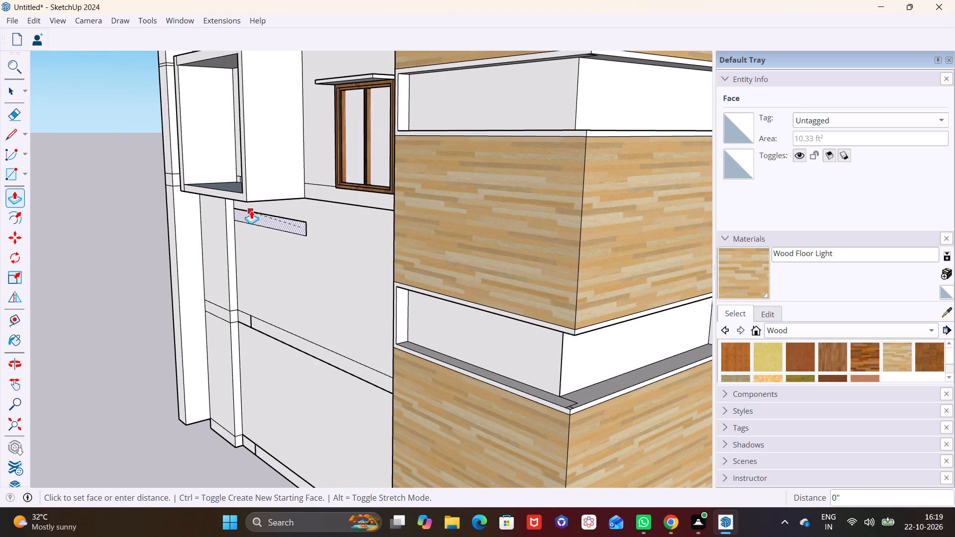
pyautogui.click(218, 201)
pyautogui.click(251, 220)
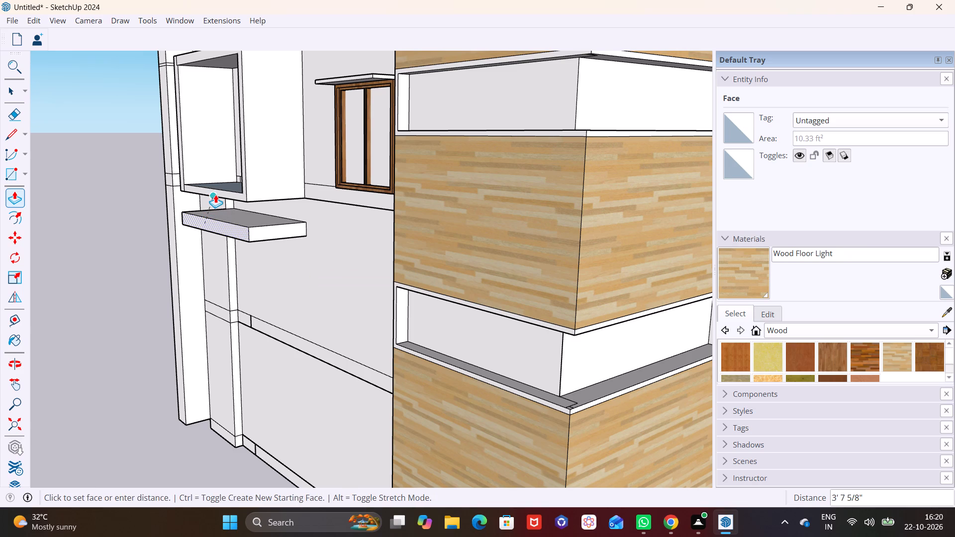
pyautogui.click(215, 194)
# Examine the new canopy slab and the whole building from the front corner, a distance and the other side.
pyautogui.scroll(-5, 258, 254)
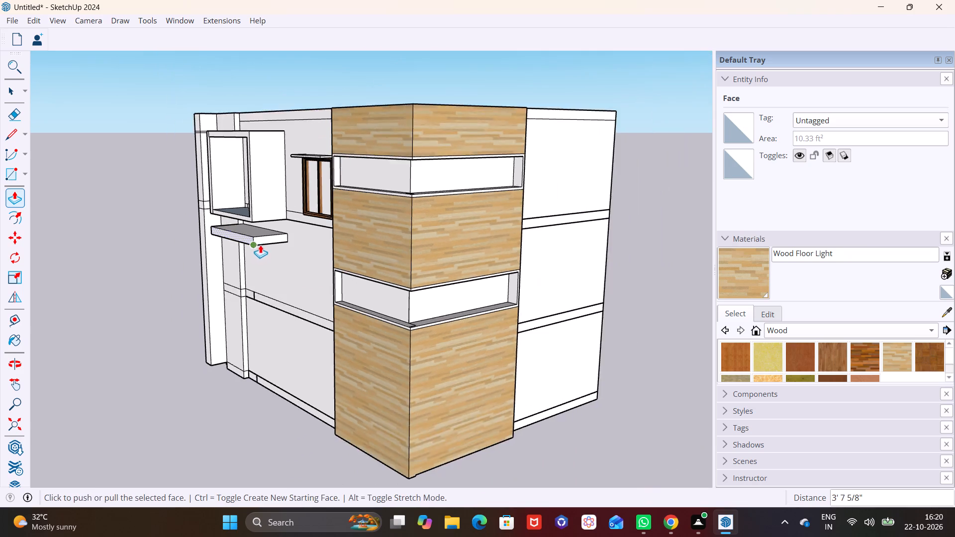
pyautogui.scroll(-7, 260, 245)
pyautogui.moveTo(299, 265); pyautogui.dragTo(339, 234, button='middle')
pyautogui.scroll(4, 269, 262)
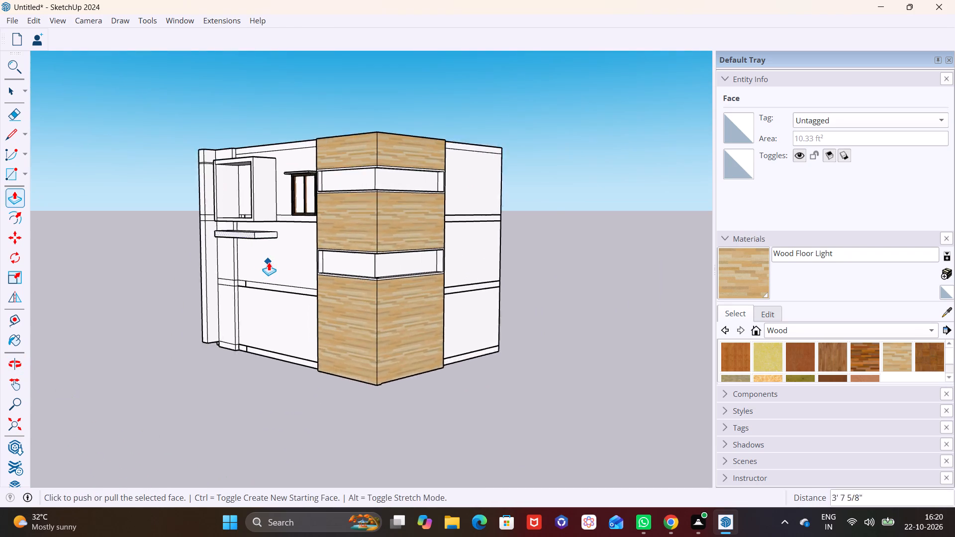
pyautogui.scroll(1, 269, 262)
pyautogui.moveTo(258, 237); pyautogui.dragTo(309, 241, button='middle')
pyautogui.scroll(-2, 303, 239)
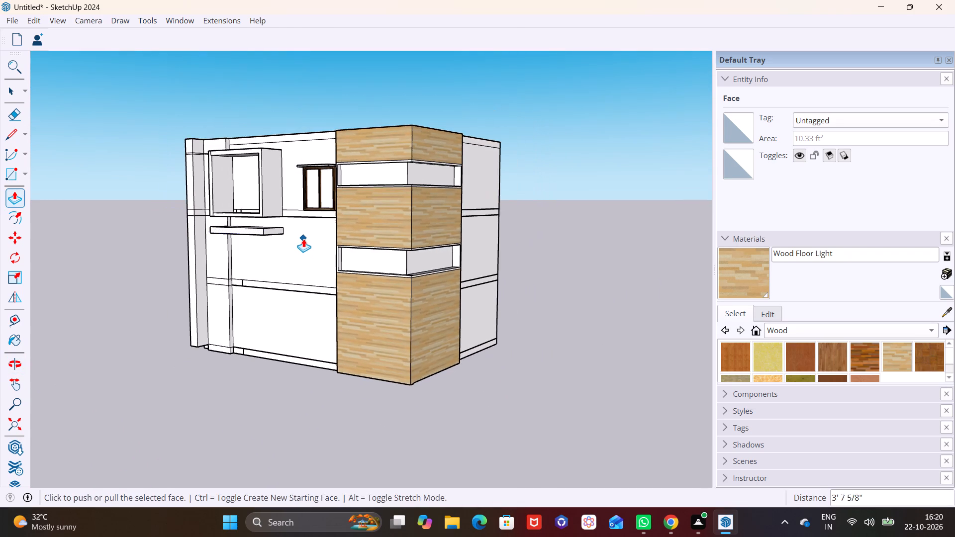
pyautogui.scroll(-5, 303, 239)
pyautogui.moveTo(307, 241); pyautogui.dragTo(205, 244, button='middle')
pyautogui.scroll(-3, 259, 244)
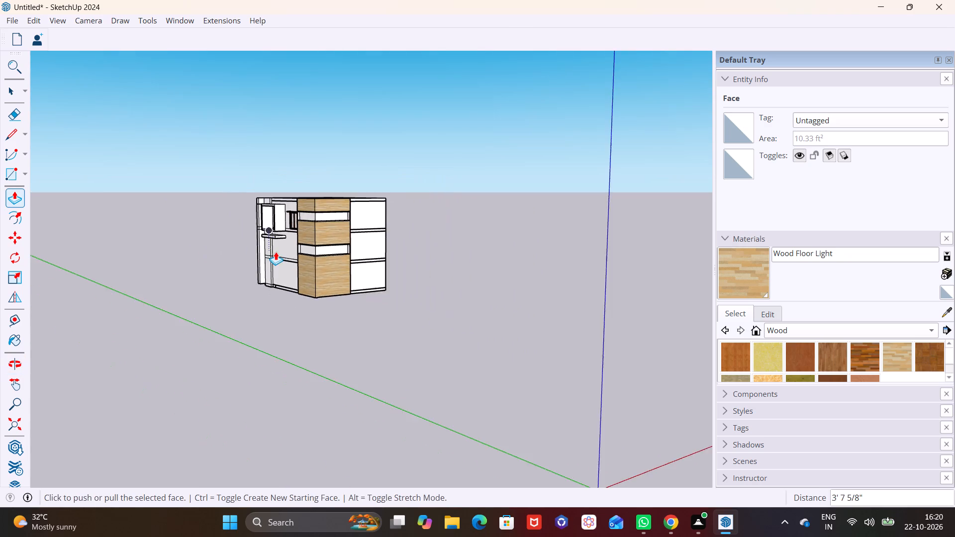
pyautogui.scroll(-6, 276, 252)
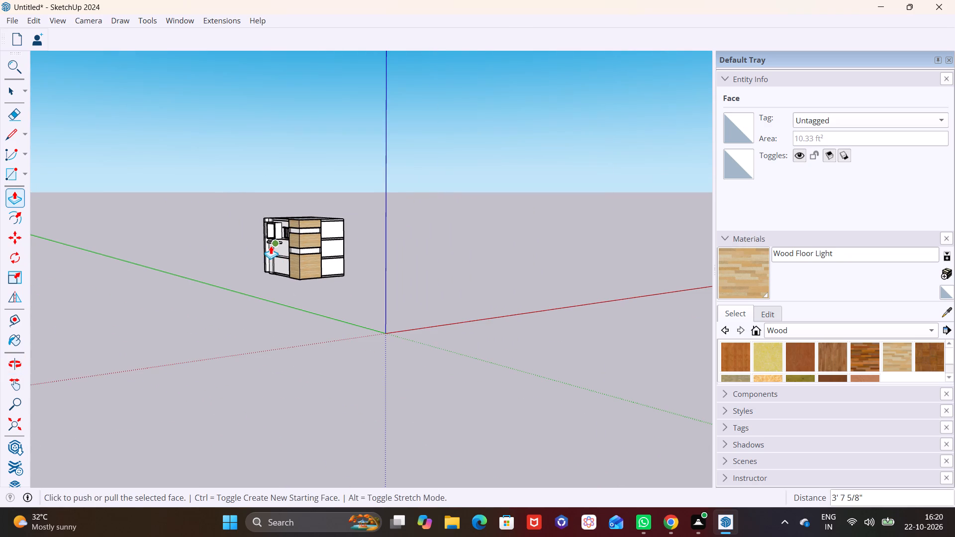
pyautogui.moveTo(261, 244); pyautogui.dragTo(192, 242, button='middle')
pyautogui.moveTo(371, 279); pyautogui.dragTo(220, 274, button='middle')
pyautogui.scroll(3, 301, 263)
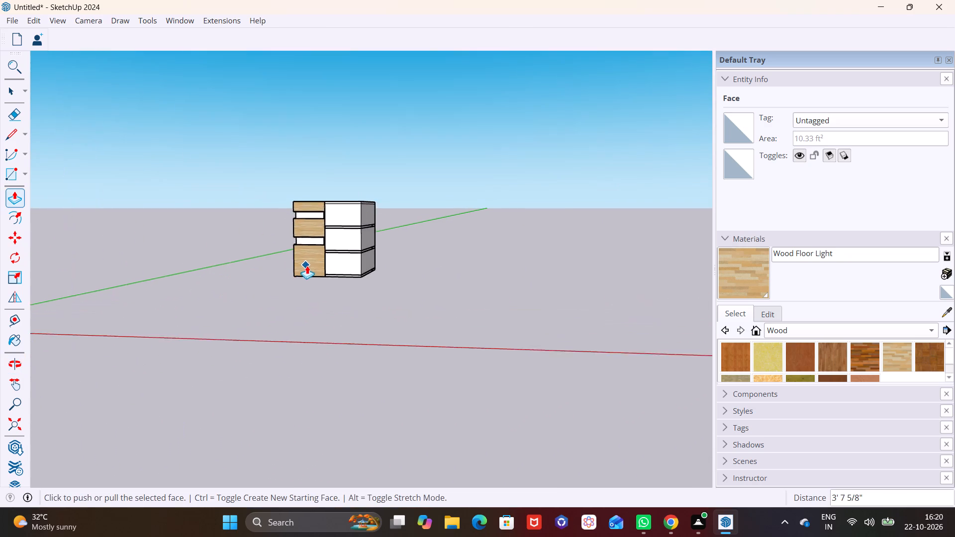
pyautogui.scroll(3, 307, 266)
pyautogui.press('space')
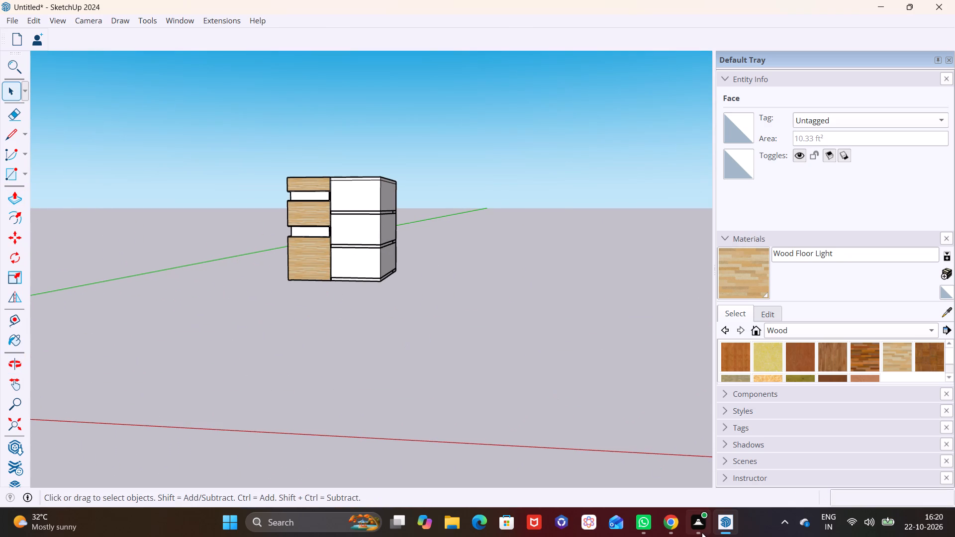
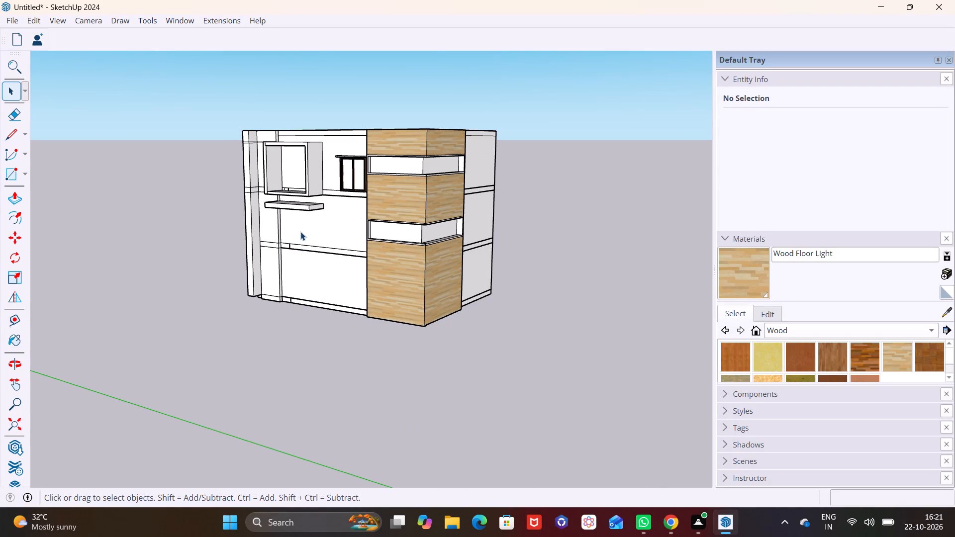
# Paint the upper front faces of the narrow wall strip behind the box frame, including its thin top band, with Wood Floor.
pyautogui.scroll(-1, 303, 237)
pyautogui.scroll(3, 303, 215)
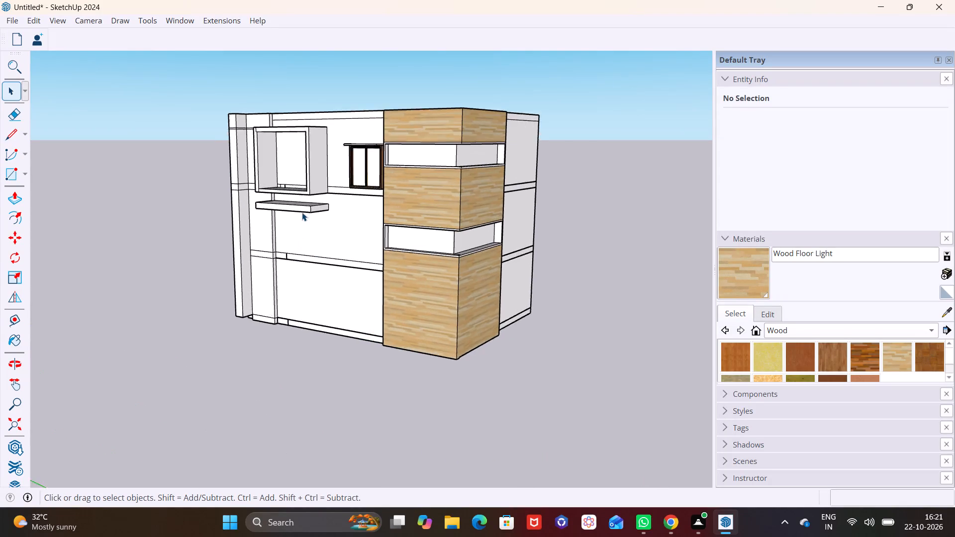
pyautogui.scroll(4, 302, 212)
pyautogui.moveTo(304, 212); pyautogui.dragTo(345, 225, button='middle')
pyautogui.scroll(-2, 476, 167)
pyautogui.click(834, 358)
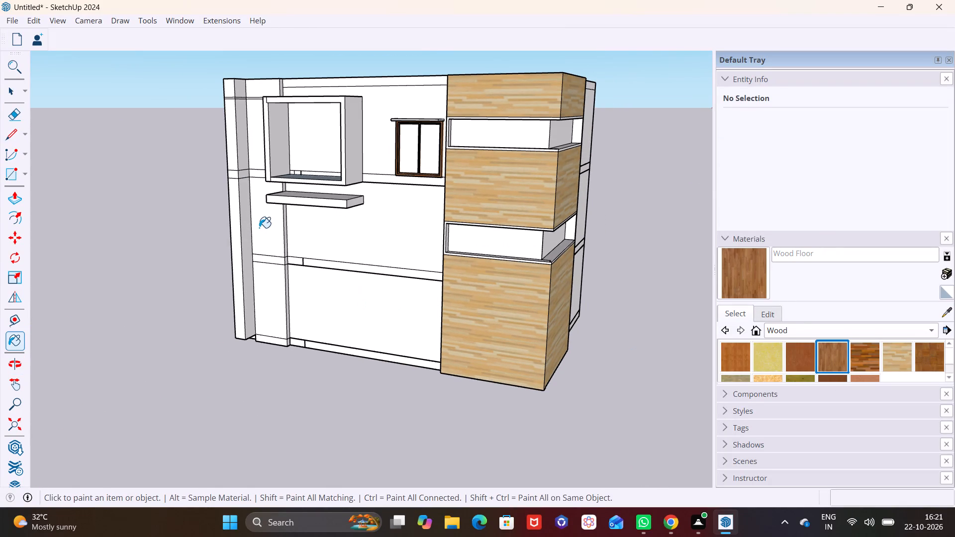
pyautogui.click(261, 226)
pyautogui.click(260, 175)
pyautogui.click(253, 145)
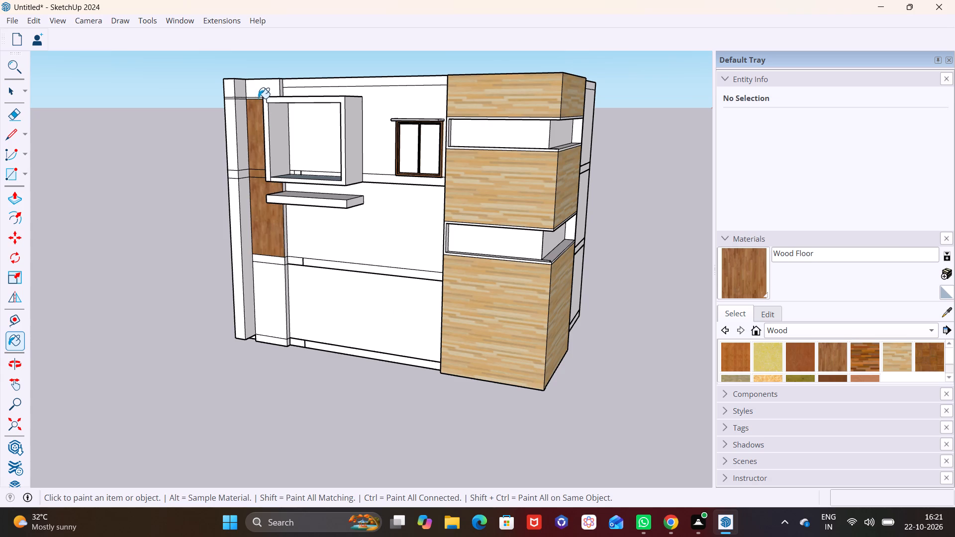
pyautogui.click(256, 93)
pyautogui.scroll(7, 255, 94)
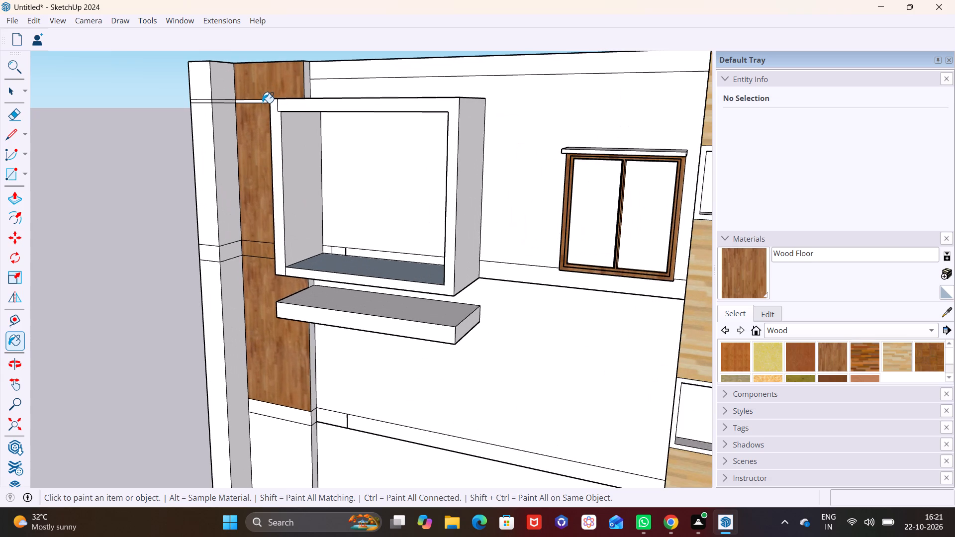
pyautogui.click(262, 103)
pyautogui.scroll(9, 264, 105)
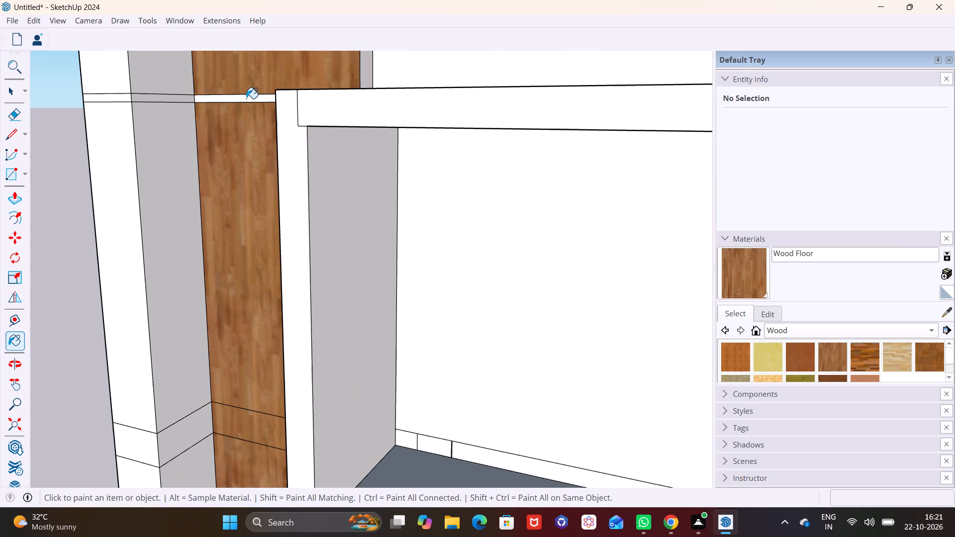
pyautogui.click(246, 98)
# Paint the lower floor band and the bottom panel on the front of the same wall strip with Wood Floor.
pyautogui.scroll(-10, 248, 110)
pyautogui.moveTo(245, 272); pyautogui.dragTo(231, 144, button='middle')
pyautogui.scroll(2, 216, 327)
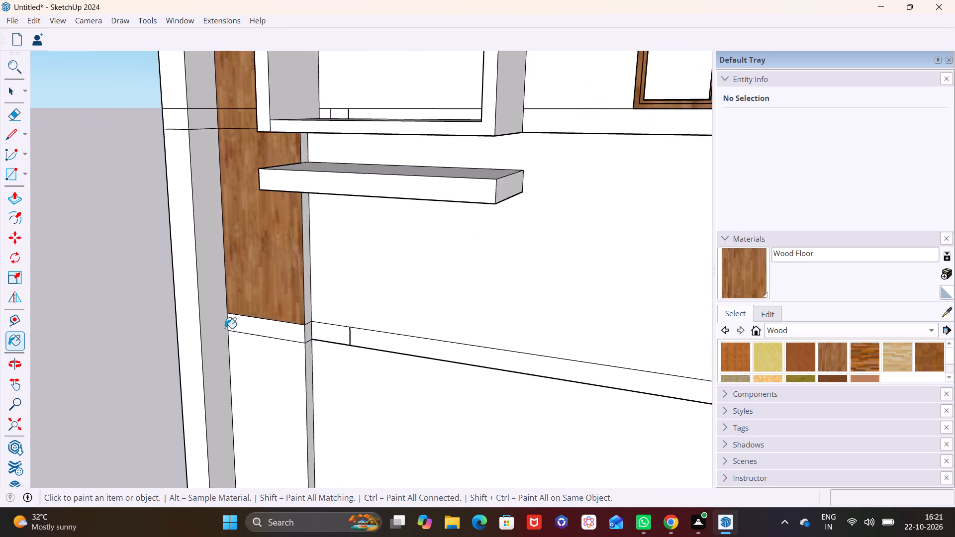
pyautogui.scroll(2, 225, 328)
pyautogui.keyDown('shift'); pyautogui.moveTo(232, 334); pyautogui.dragTo(218, 241, button='middle'); pyautogui.keyUp('shift')
pyautogui.click(251, 237)
pyautogui.click(258, 286)
# Paint the narrow side faces of the wall strip with Wood Floor, from the bottom panel up to the roof edge.
pyautogui.moveTo(254, 286); pyautogui.dragTo(220, 290, button='middle')
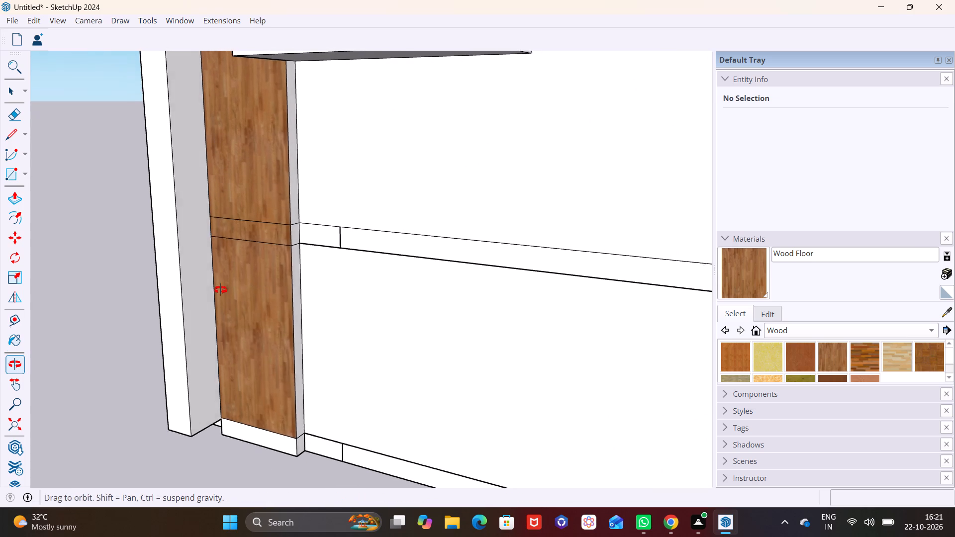
pyautogui.moveTo(220, 290); pyautogui.dragTo(198, 291, button='middle')
pyautogui.click(285, 285)
pyautogui.moveTo(279, 245); pyautogui.dragTo(280, 240)
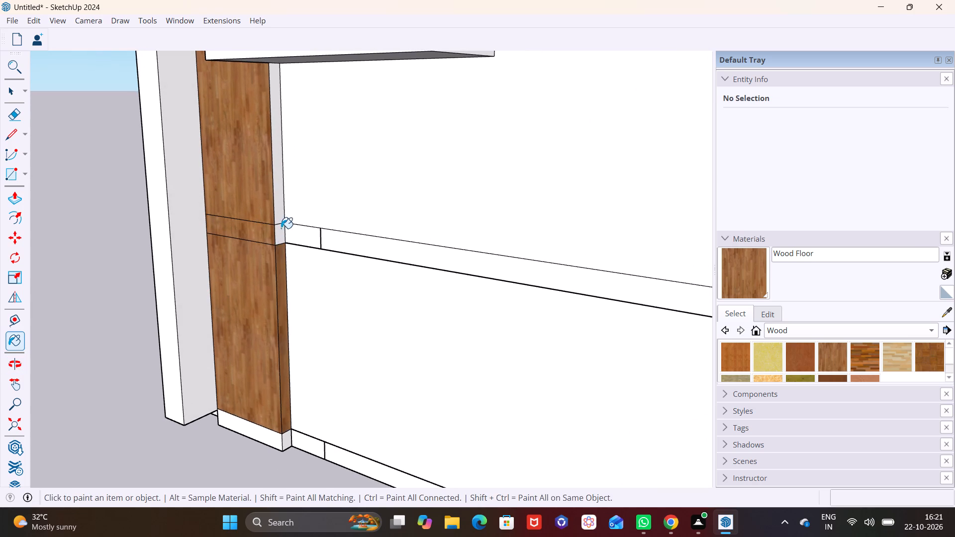
pyautogui.click(281, 212)
pyautogui.scroll(-3, 275, 194)
pyautogui.keyDown('shift'); pyautogui.moveTo(278, 209); pyautogui.dragTo(288, 394, button='middle'); pyautogui.keyUp('shift')
pyautogui.moveTo(249, 220); pyautogui.dragTo(342, 213, button='middle')
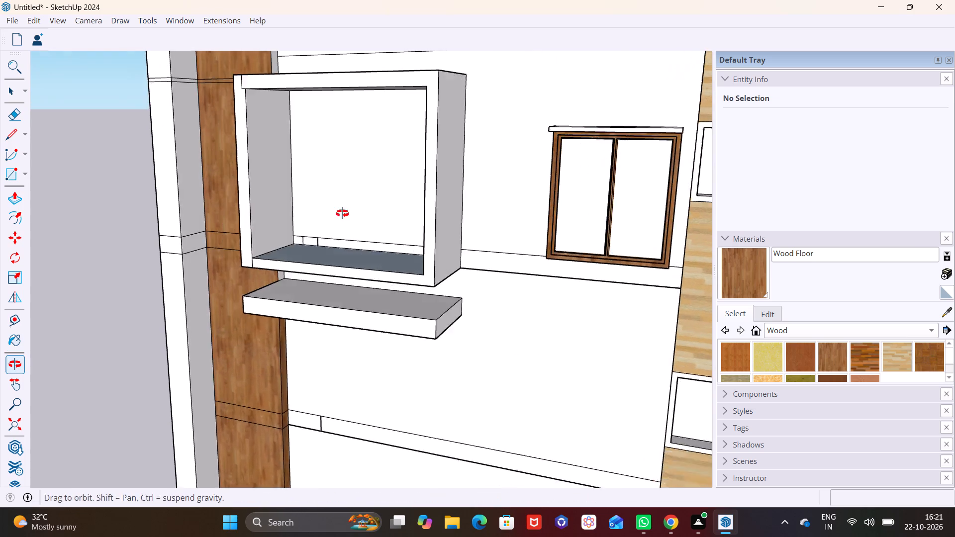
pyautogui.moveTo(342, 213); pyautogui.dragTo(374, 213, button='middle')
pyautogui.scroll(5, 257, 206)
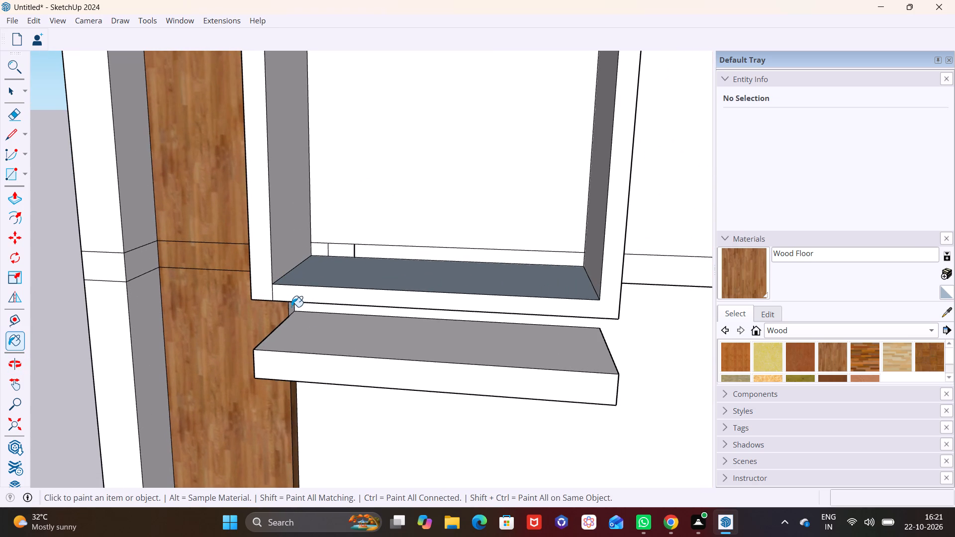
pyautogui.click(291, 307)
pyautogui.scroll(-3, 280, 271)
pyautogui.keyDown('shift'); pyautogui.moveTo(286, 110); pyautogui.dragTo(250, 330, button='middle'); pyautogui.keyUp('shift')
pyautogui.click(248, 248)
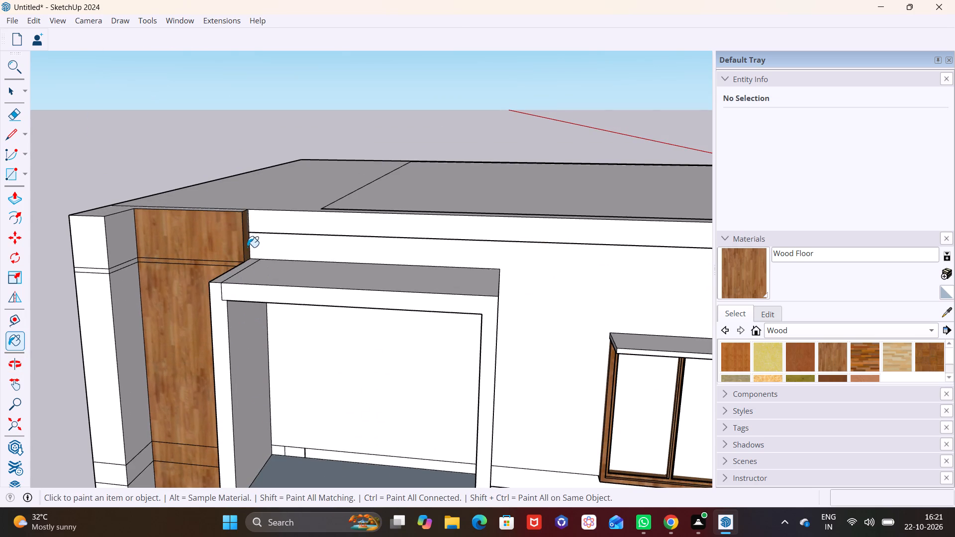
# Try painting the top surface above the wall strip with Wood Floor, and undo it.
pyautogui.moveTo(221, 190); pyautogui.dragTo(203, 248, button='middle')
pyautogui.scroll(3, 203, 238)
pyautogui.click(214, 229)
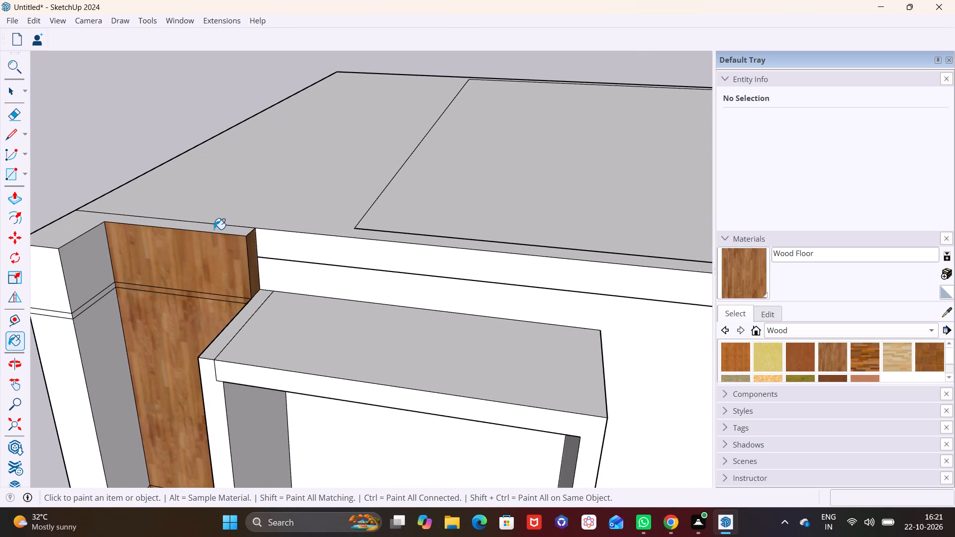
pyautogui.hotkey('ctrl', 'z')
# Push/Pull the box frame's outer side face about 2' 4 1/8" outward toward the window.
pyautogui.scroll(-6, 210, 248)
pyautogui.moveTo(200, 249); pyautogui.dragTo(200, 210, button='middle')
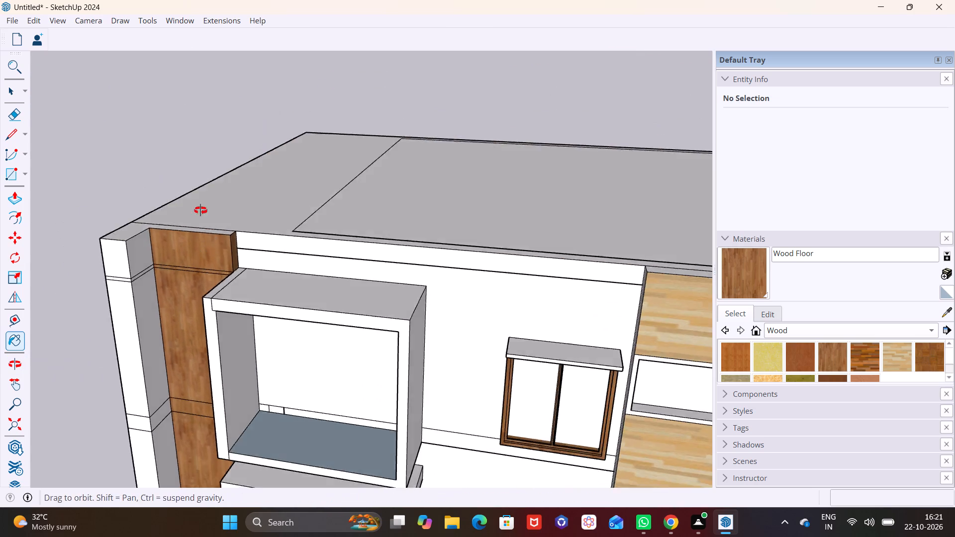
pyautogui.moveTo(200, 210); pyautogui.dragTo(204, 128, button='middle')
pyautogui.scroll(-8, 231, 202)
pyautogui.keyDown('shift'); pyautogui.moveTo(297, 321); pyautogui.dragTo(259, 194, button='middle'); pyautogui.keyUp('shift')
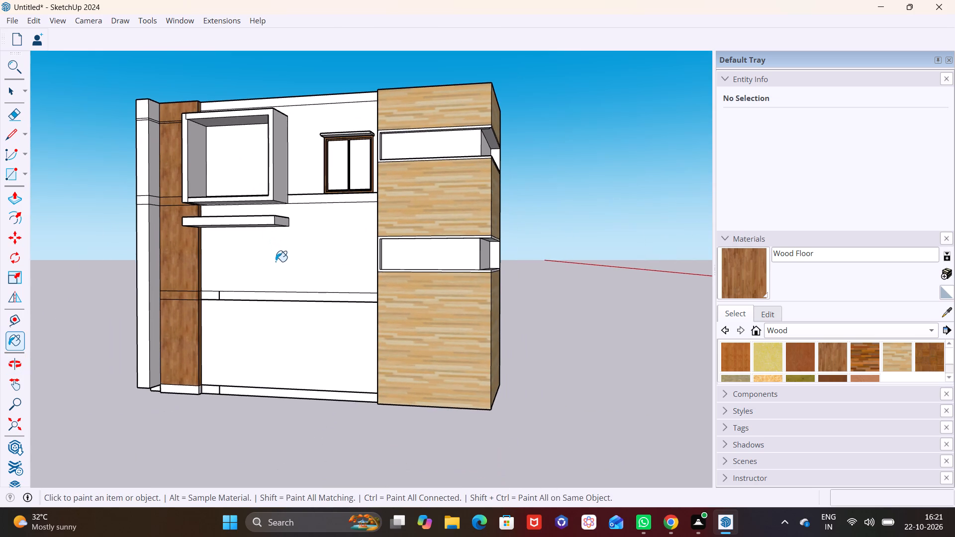
pyautogui.scroll(3, 254, 217)
pyautogui.keyDown('shift'); pyautogui.moveTo(287, 205); pyautogui.dragTo(280, 297, button='middle'); pyautogui.keyUp('shift')
pyautogui.scroll(1, 290, 296)
pyautogui.moveTo(290, 296); pyautogui.dragTo(281, 303, button='middle')
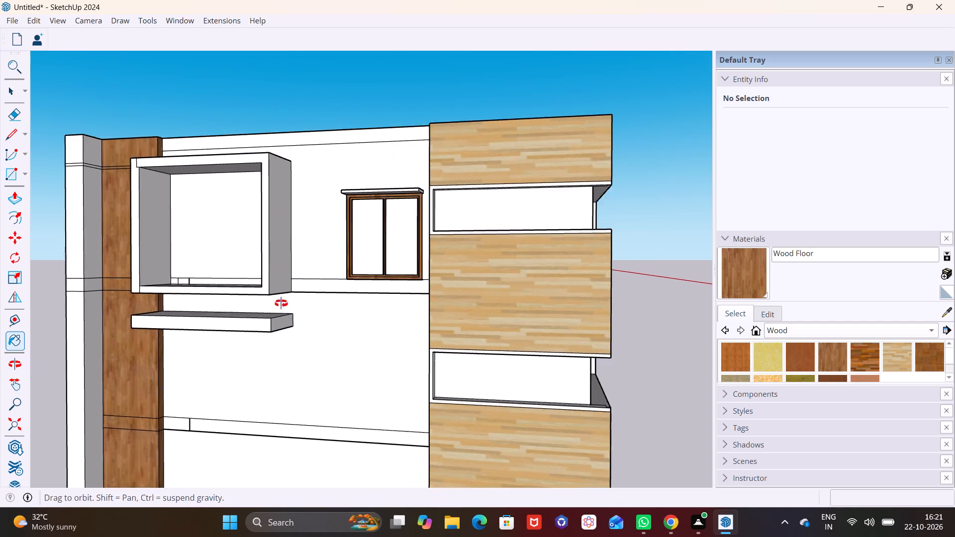
pyautogui.moveTo(281, 303); pyautogui.dragTo(239, 335, button='middle')
pyautogui.scroll(5, 279, 262)
pyautogui.press('space')
pyautogui.click(254, 258)
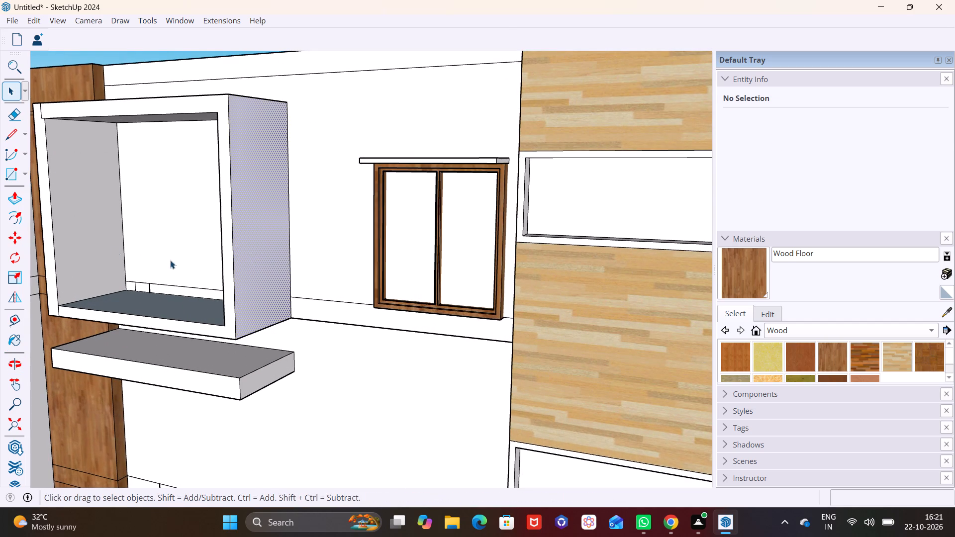
pyautogui.click(9, 196)
pyautogui.click(236, 210)
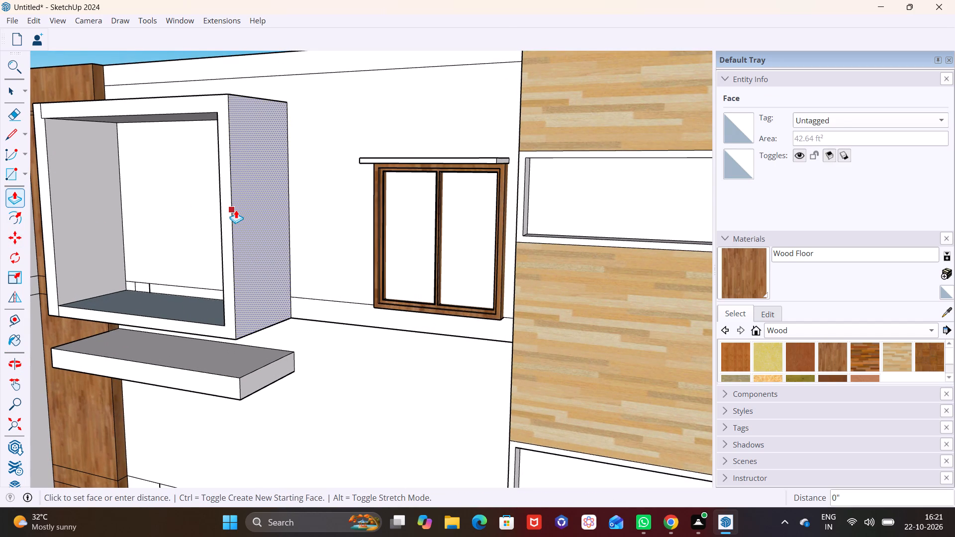
pyautogui.click(282, 210)
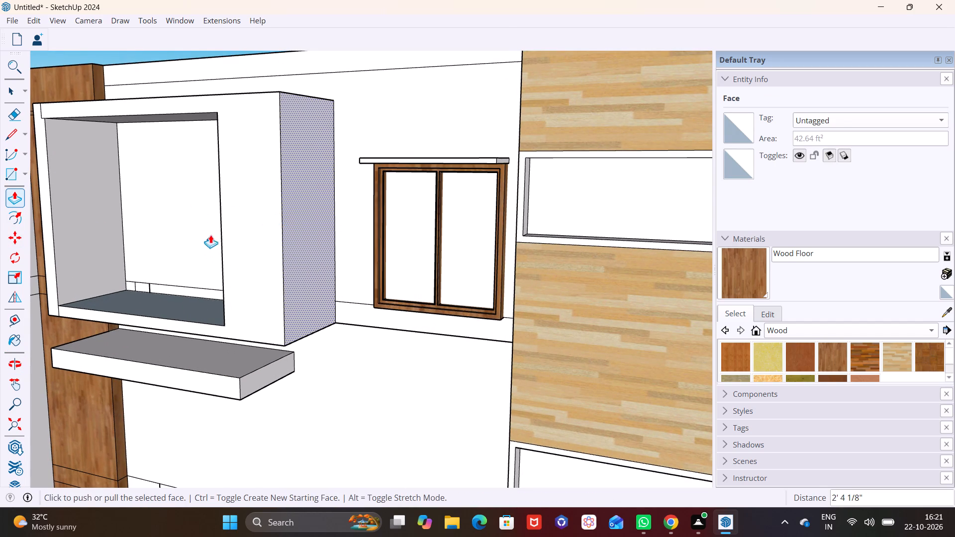
# Push/Pull the box frame's inner side face nearest the window about 2' 3/4" toward the window to widen the opening.
pyautogui.moveTo(210, 235); pyautogui.dragTo(463, 211, button='middle')
pyautogui.click(13, 96)
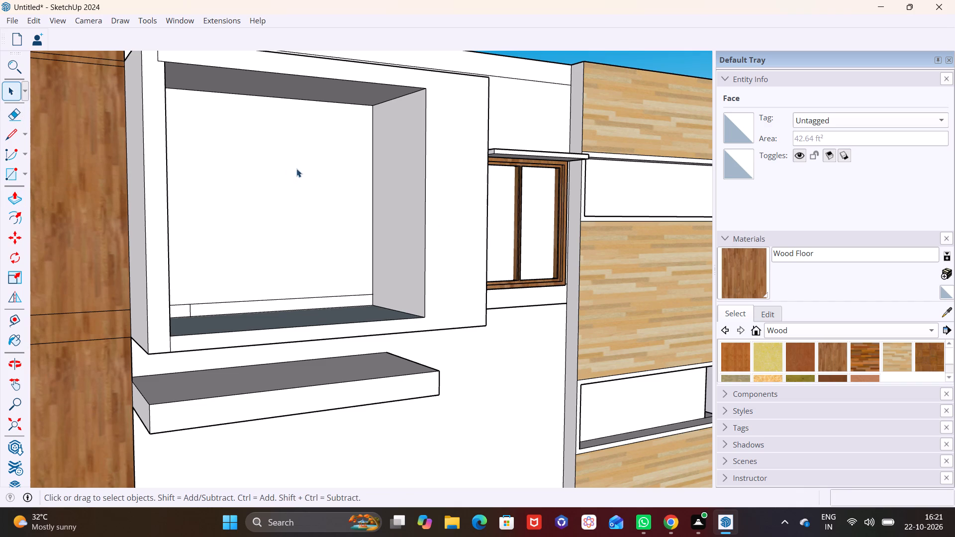
pyautogui.click(405, 187)
pyautogui.click(11, 196)
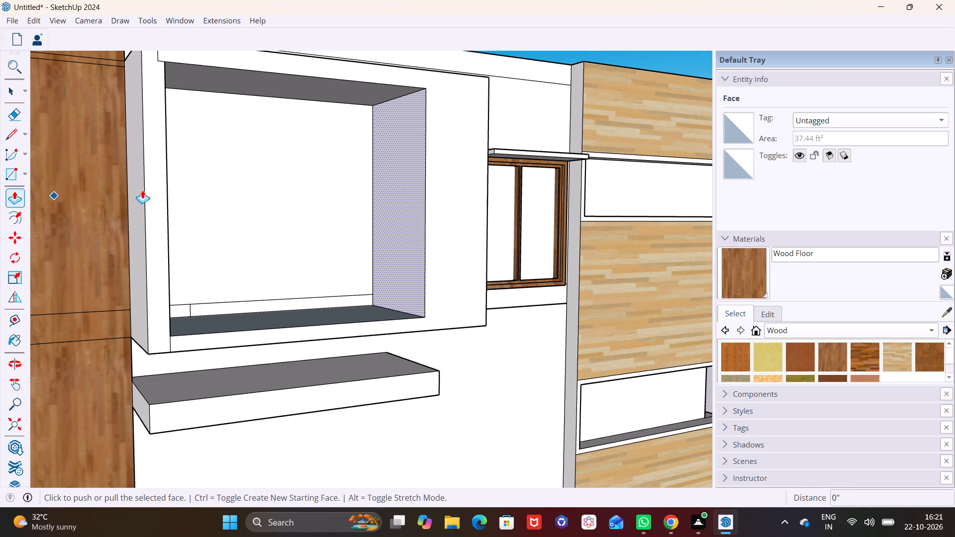
pyautogui.click(387, 206)
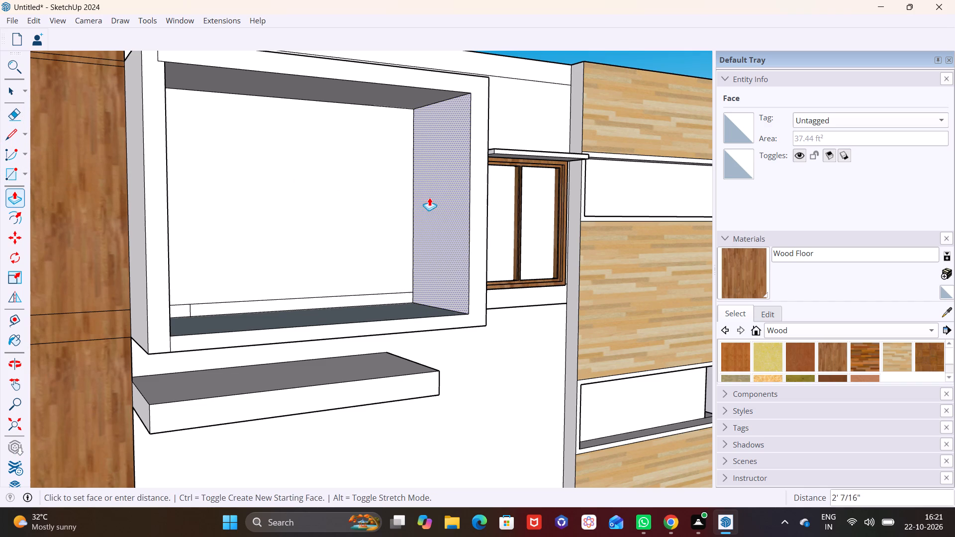
pyautogui.click(429, 197)
# Extend the slab below the box frame by about 2' 2 9/16" so its end lines up with the widened frame.
pyautogui.moveTo(390, 264); pyautogui.dragTo(181, 289, button='middle')
pyautogui.scroll(-4, 180, 285)
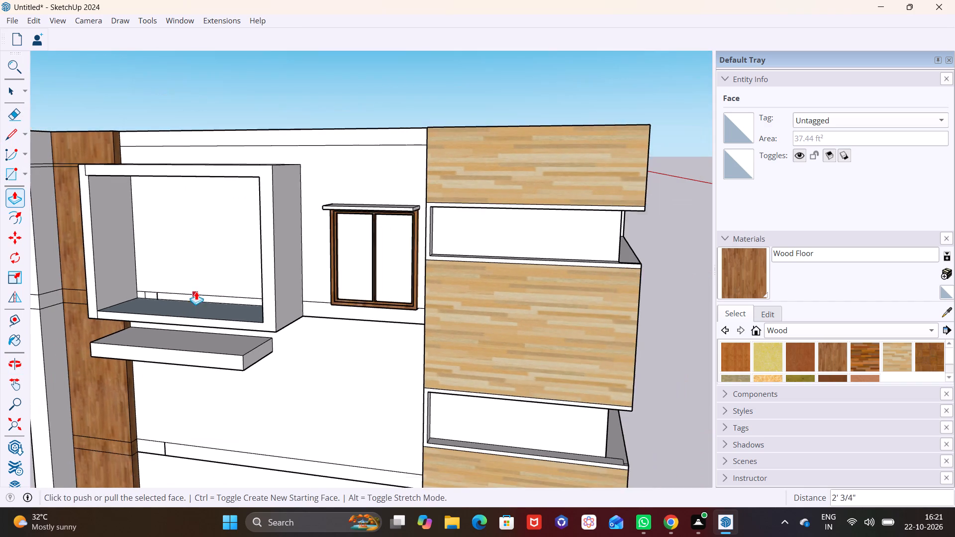
pyautogui.scroll(-1, 196, 291)
pyautogui.click(10, 89)
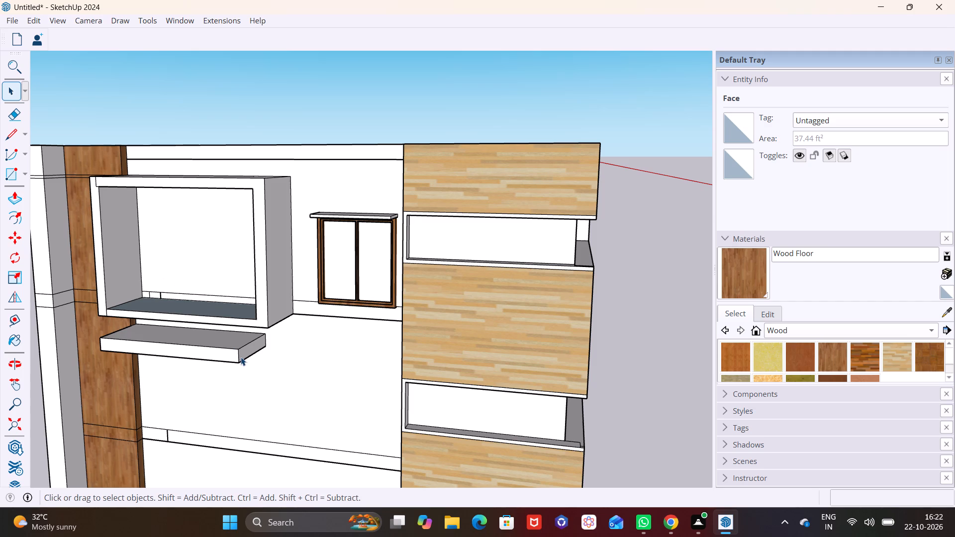
pyautogui.click(241, 357)
pyautogui.click(259, 348)
pyautogui.click(14, 197)
pyautogui.scroll(7, 256, 383)
pyautogui.click(249, 325)
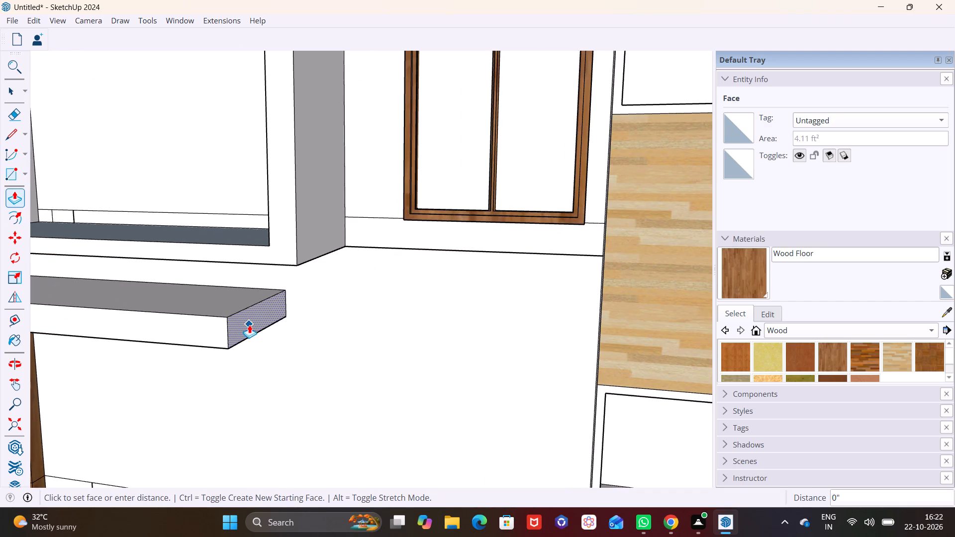
pyautogui.click(305, 264)
# Search the 3D Warehouse for "GLASS DOOR".
pyautogui.scroll(-8, 312, 326)
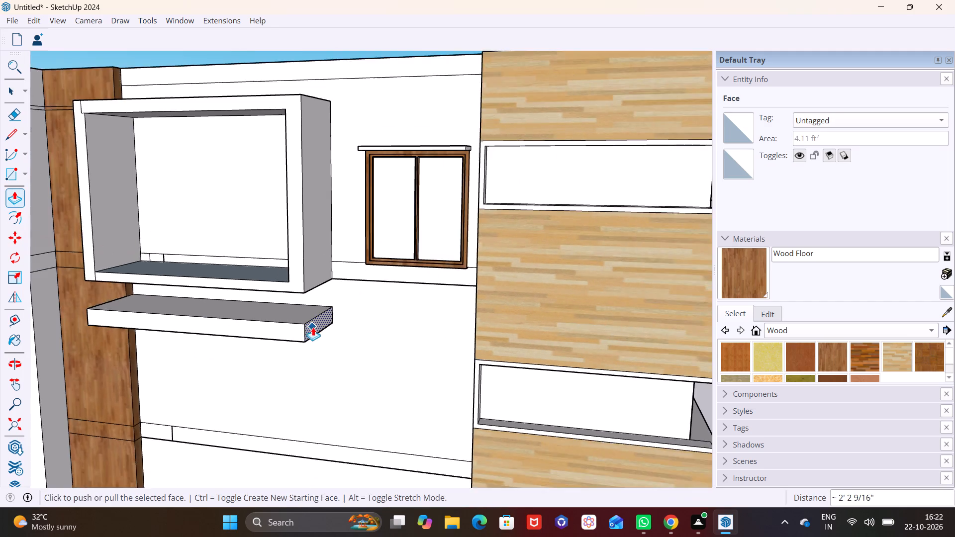
pyautogui.scroll(-2, 313, 327)
pyautogui.moveTo(305, 331); pyautogui.dragTo(275, 327, button='middle')
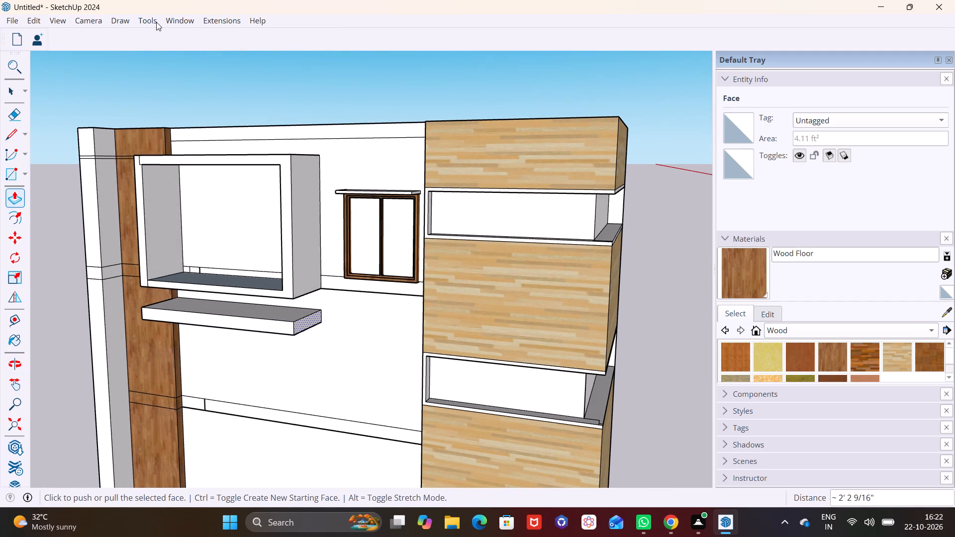
pyautogui.click(150, 20)
pyautogui.click(172, 24)
pyautogui.click(173, 23)
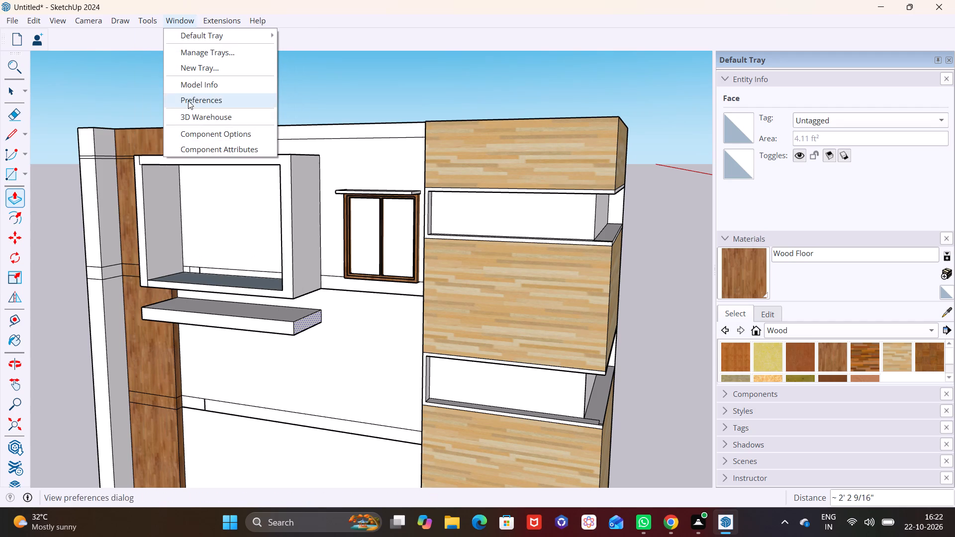
pyautogui.click(191, 117)
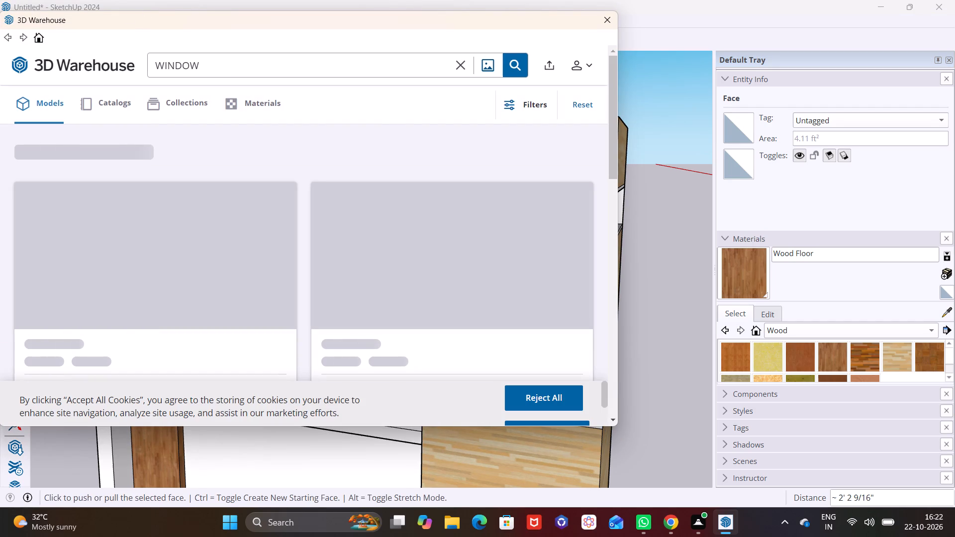
pyautogui.click(211, 64)
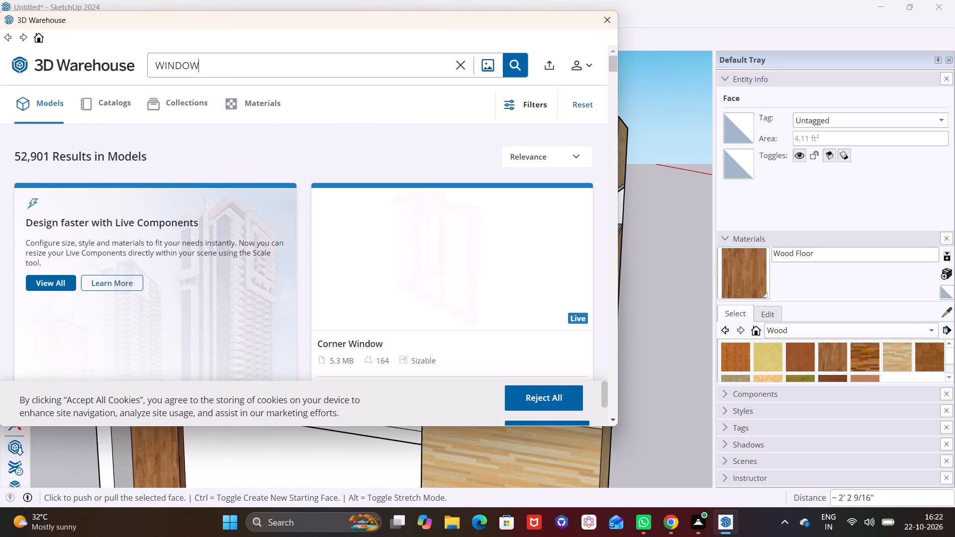
pyautogui.press('BackSpace')
pyautogui.press('BackSpace')
pyautogui.press('BackSpace')
pyautogui.press('BackSpace')
pyautogui.press('BackSpace')
pyautogui.press('BackSpace')
pyautogui.press('BackSpace')
pyautogui.press('BackSpace')
pyautogui.press('BackSpace')
pyautogui.press('BackSpace')
pyautogui.press('BackSpace')
pyautogui.press('BackSpace')
pyautogui.press('BackSpace')
pyautogui.write('GLASS DOOR')
pyautogui.press('Return')
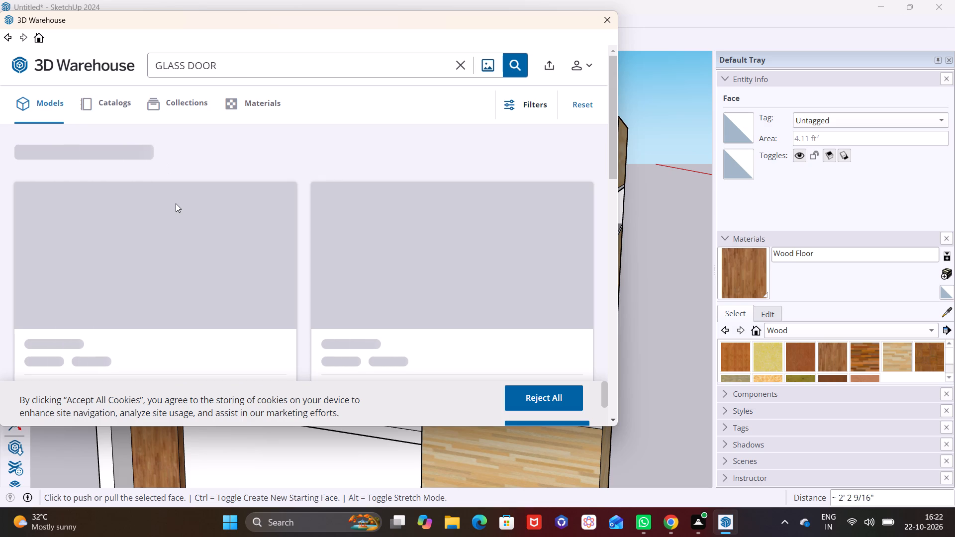
# Find the dark-framed glass door with side and top glazing in the search results and load it into the model.
pyautogui.scroll(-5, 182, 216)
pyautogui.scroll(-2, 243, 219)
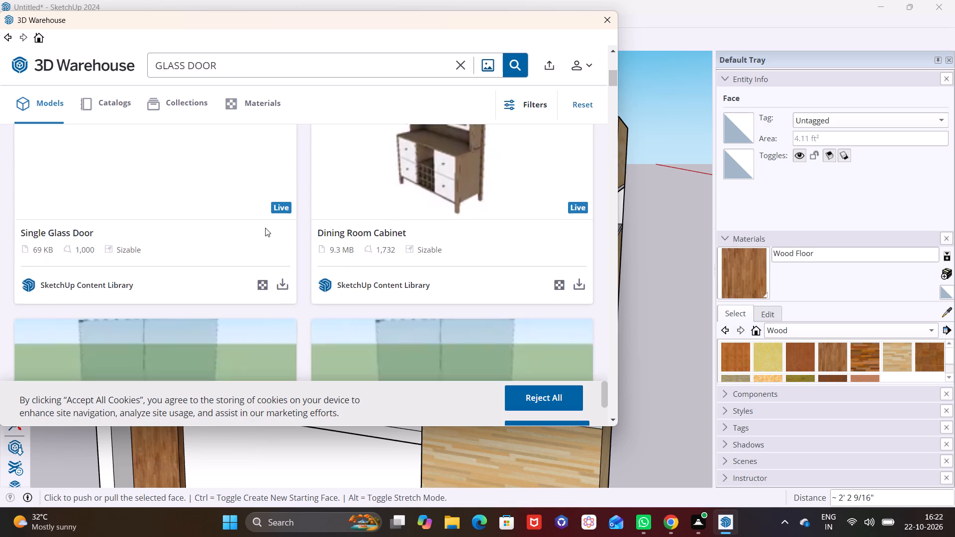
pyautogui.doubleClick(612, 417)
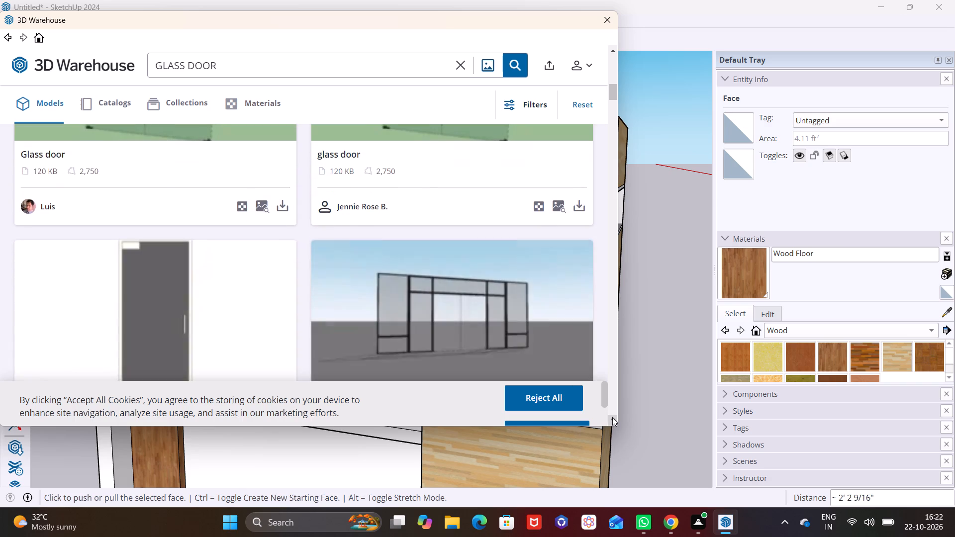
pyautogui.click(612, 417)
pyautogui.click(612, 417)
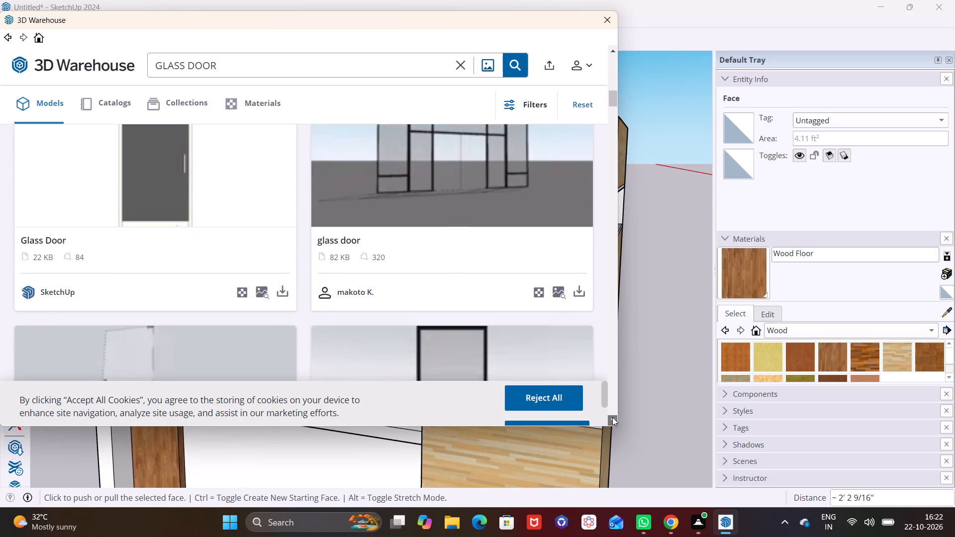
pyautogui.click(612, 417)
pyautogui.click(612, 417)
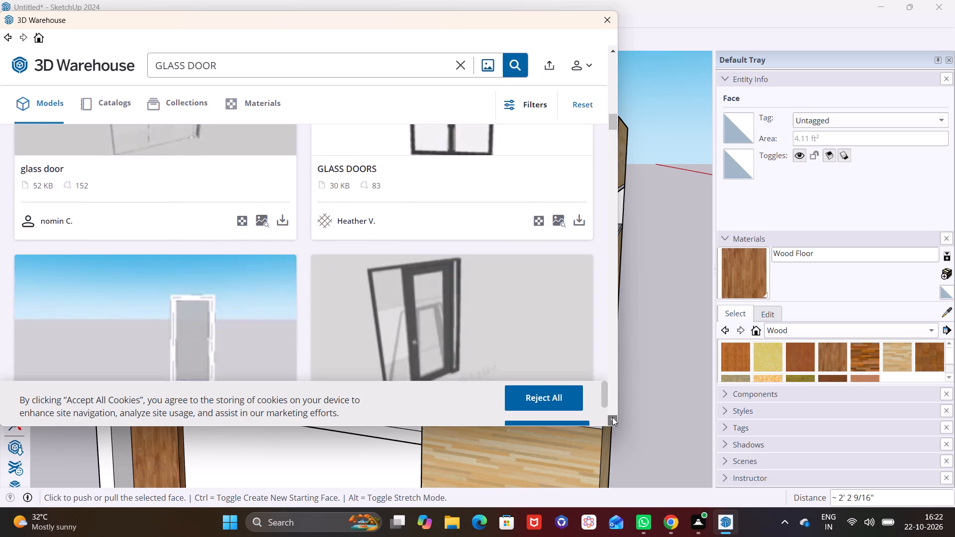
pyautogui.click(612, 417)
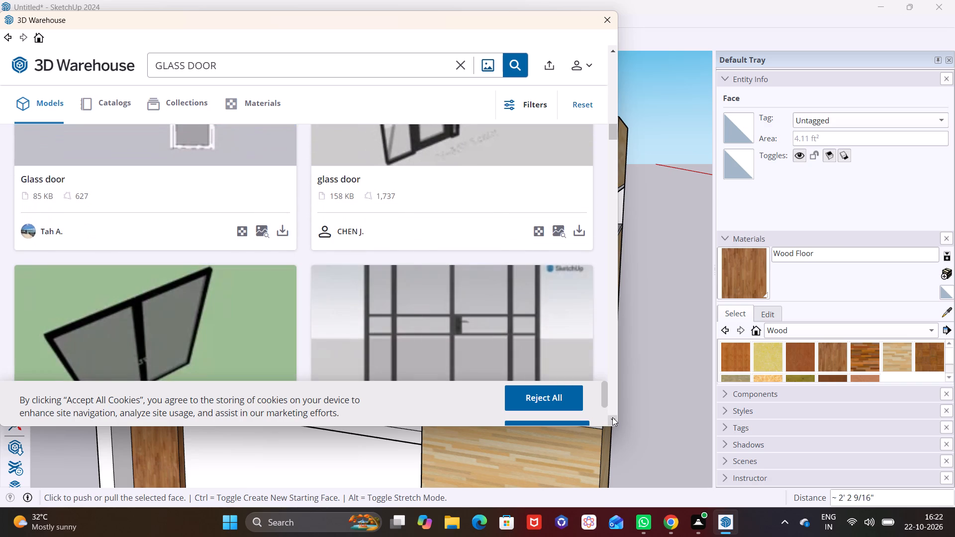
pyautogui.click(611, 417)
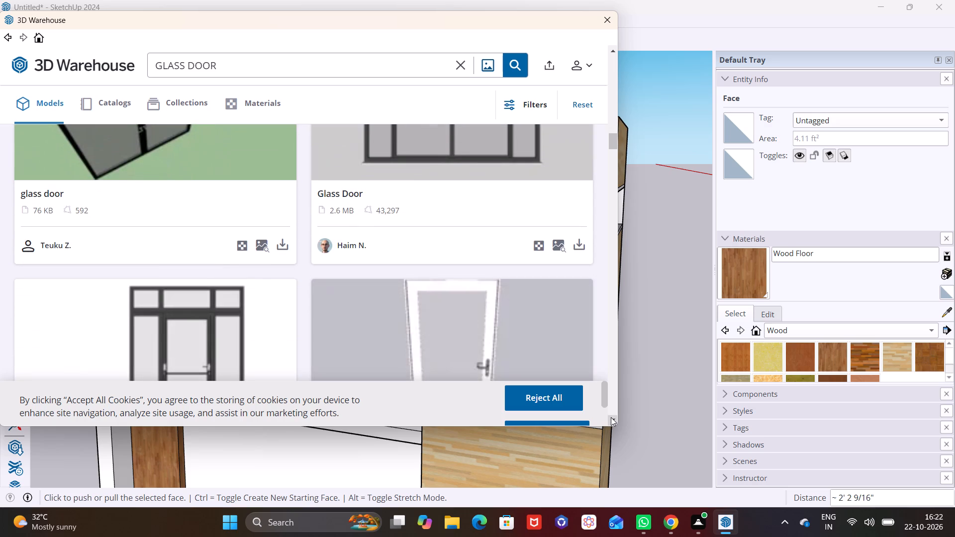
pyautogui.click(611, 417)
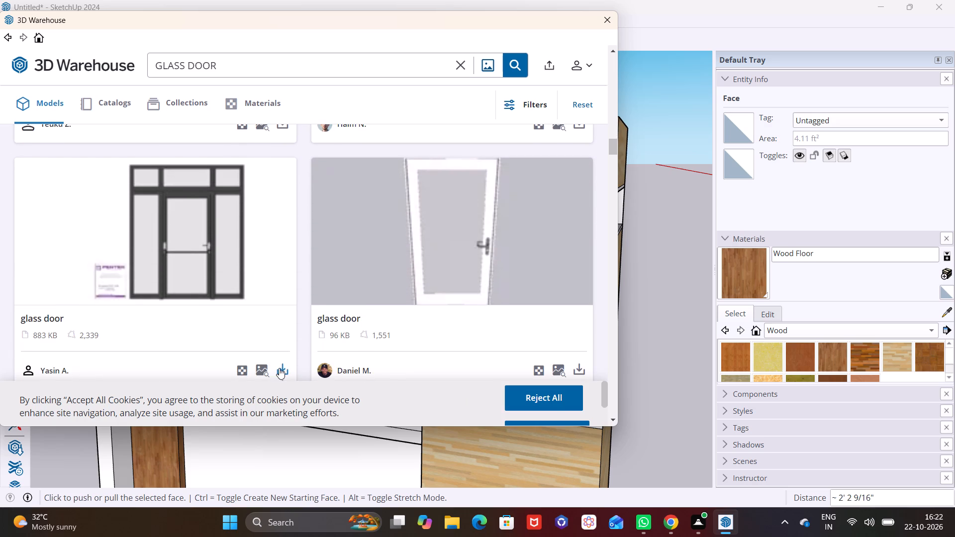
pyautogui.click(279, 368)
pyautogui.click(269, 238)
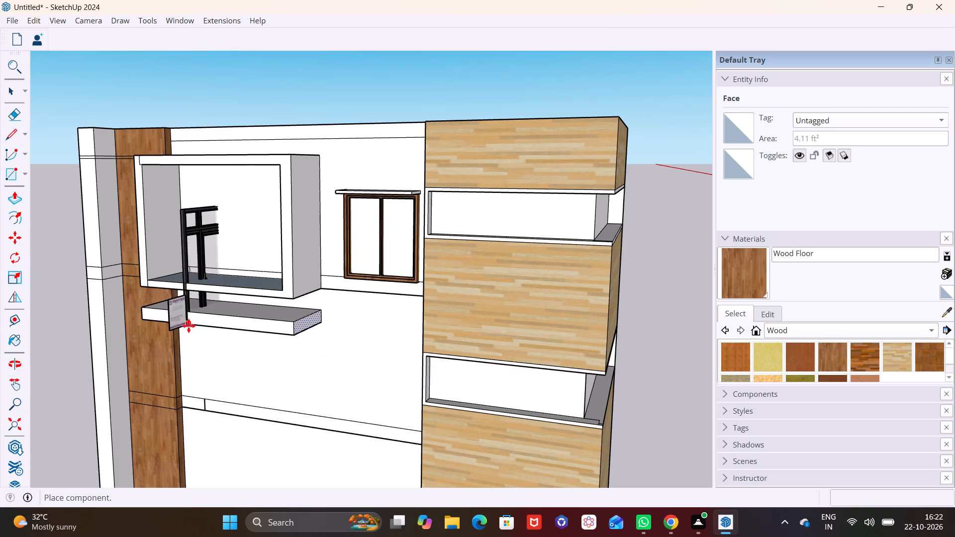
# Place the glass door component on the building's flat roof.
pyautogui.scroll(-11, 191, 321)
pyautogui.moveTo(407, 388); pyautogui.dragTo(347, 297, button='middle')
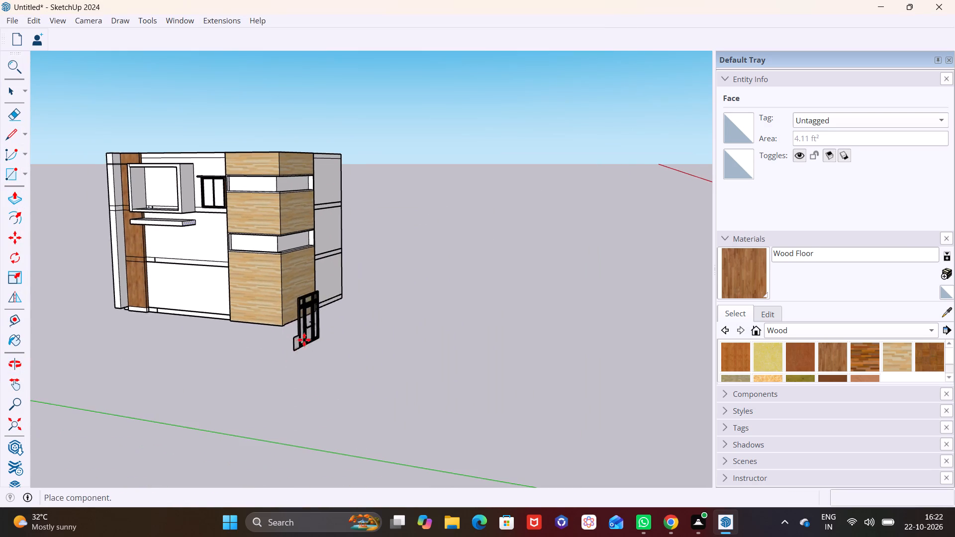
pyautogui.moveTo(304, 340); pyautogui.dragTo(267, 422, button='middle')
pyautogui.moveTo(235, 139); pyautogui.dragTo(216, 221, button='middle')
pyautogui.click(209, 221)
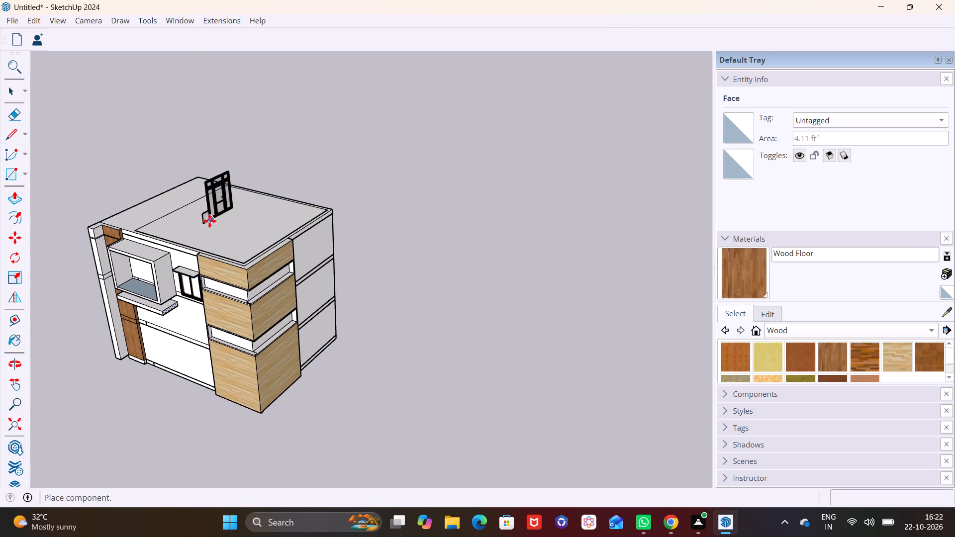
# Rotate the glass door 90° about the vertical axis so it faces the same way as the front facade.
pyautogui.scroll(10, 223, 222)
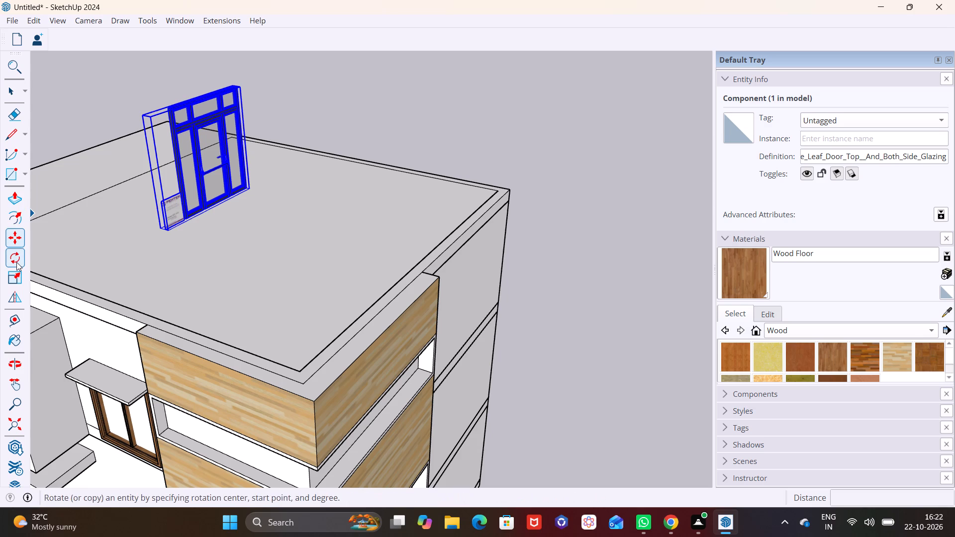
pyautogui.click(16, 262)
pyautogui.click(252, 225)
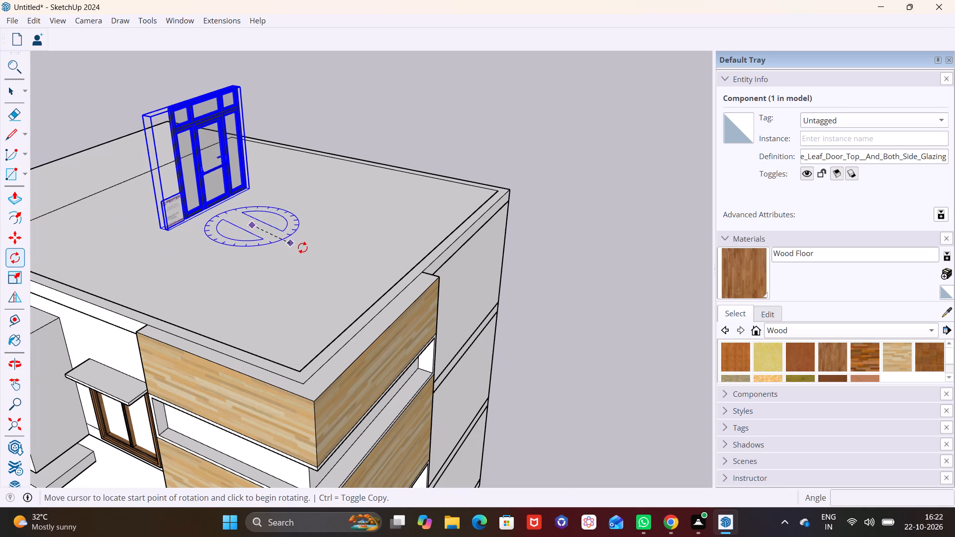
pyautogui.click(328, 247)
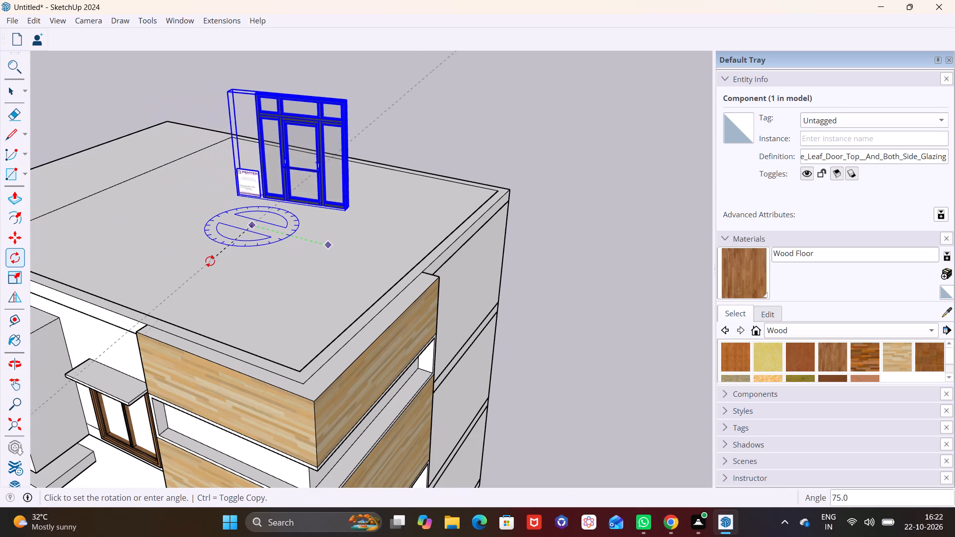
pyautogui.click(193, 262)
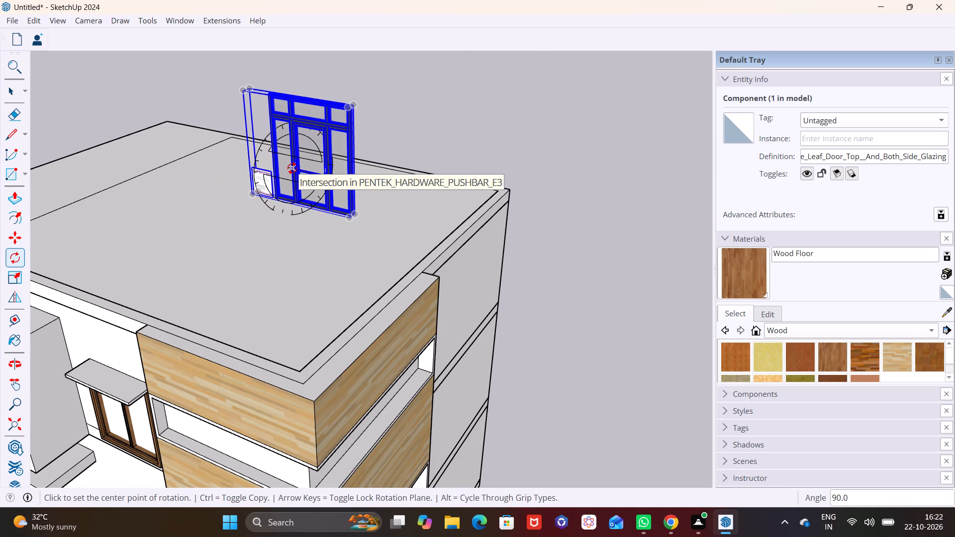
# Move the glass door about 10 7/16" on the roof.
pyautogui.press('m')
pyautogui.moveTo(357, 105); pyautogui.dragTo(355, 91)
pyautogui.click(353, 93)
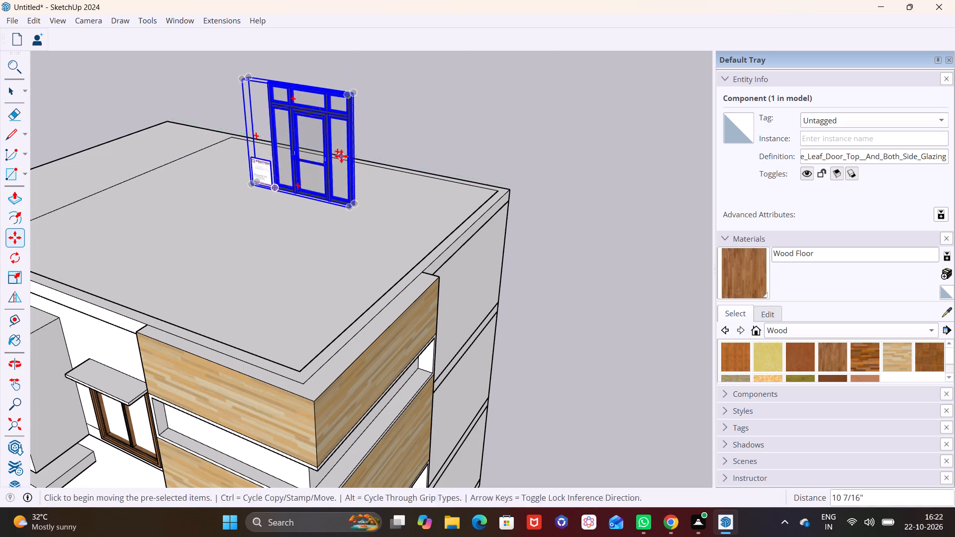
# Delete the PENTEK sign board beside the door from inside the door component.
pyautogui.press('space')
pyautogui.scroll(7, 292, 190)
pyautogui.tripleClick(233, 147)
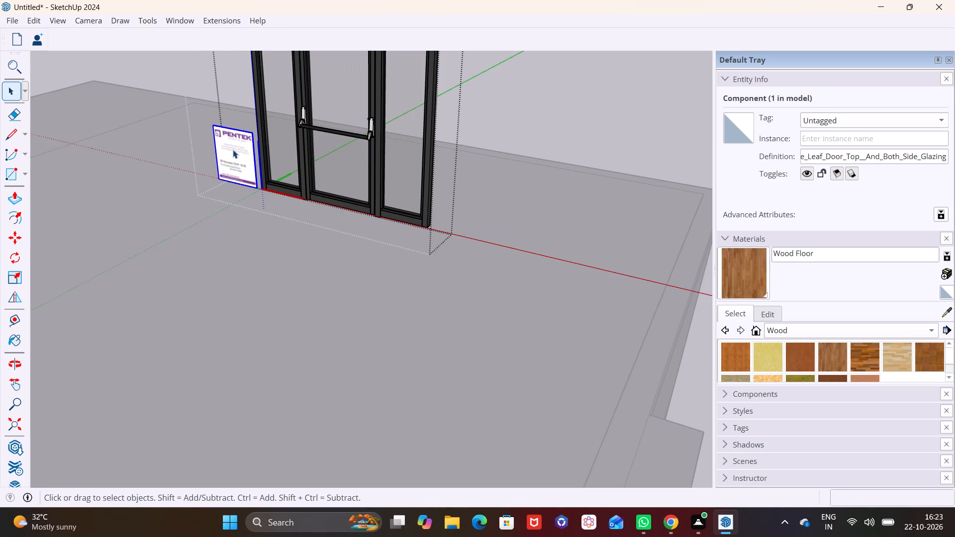
pyautogui.press('Delete')
pyautogui.click(334, 257)
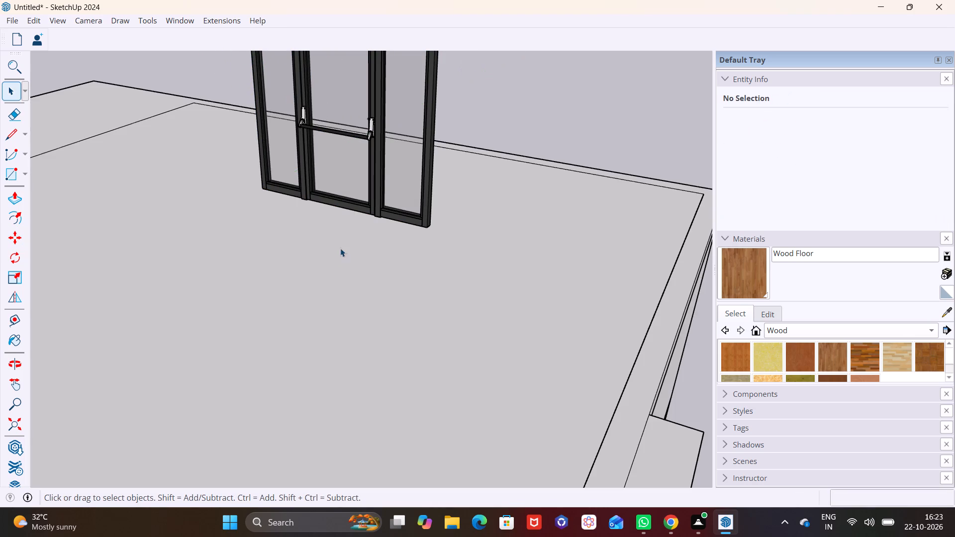
# Move the glass door about 26' 6 7/16" from the roof to the back wall inside the box frame.
pyautogui.click(407, 213)
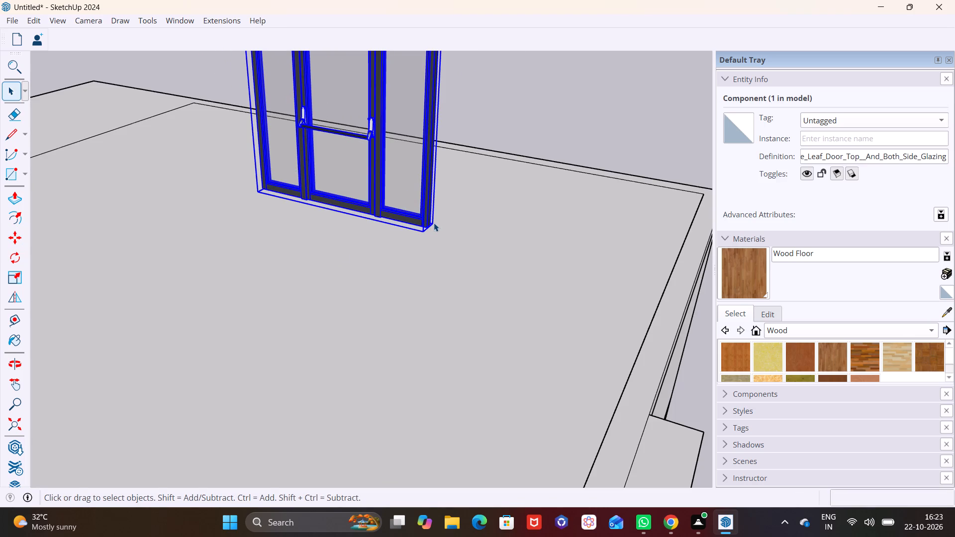
pyautogui.press('m')
pyautogui.click(425, 228)
pyautogui.scroll(-7, 230, 330)
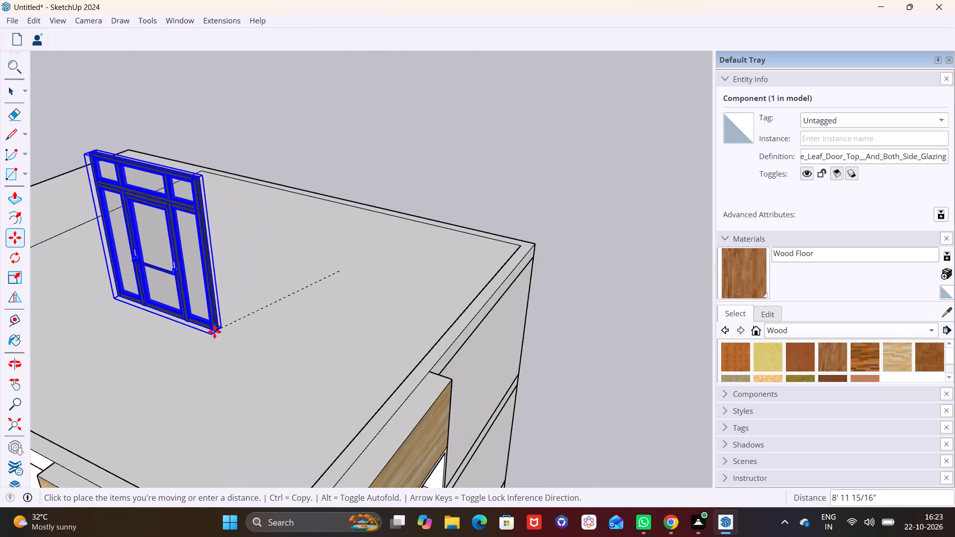
pyautogui.scroll(-4, 214, 332)
pyautogui.moveTo(168, 322); pyautogui.dragTo(435, 211, button='middle')
pyautogui.keyDown('shift'); pyautogui.moveTo(379, 339); pyautogui.dragTo(338, 154, button='middle'); pyautogui.keyUp('shift')
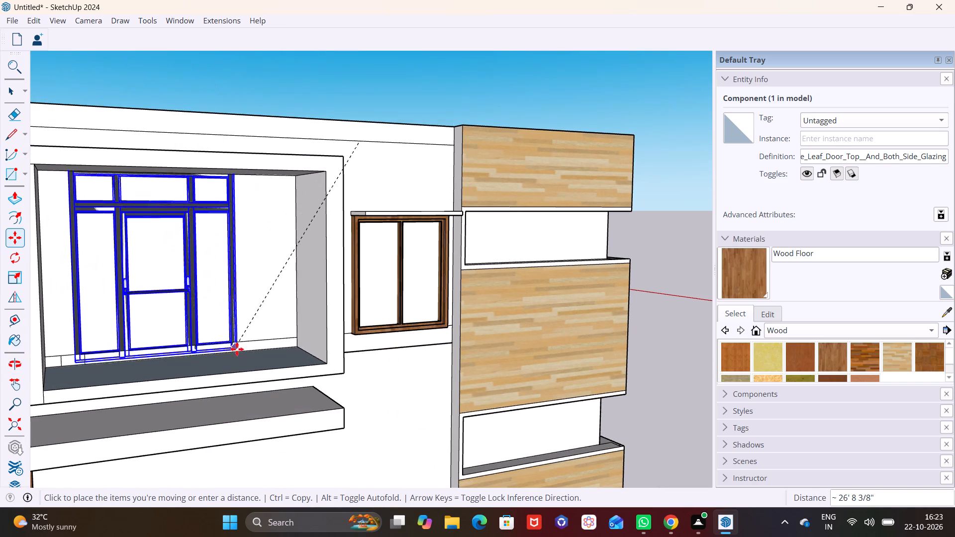
pyautogui.click(241, 347)
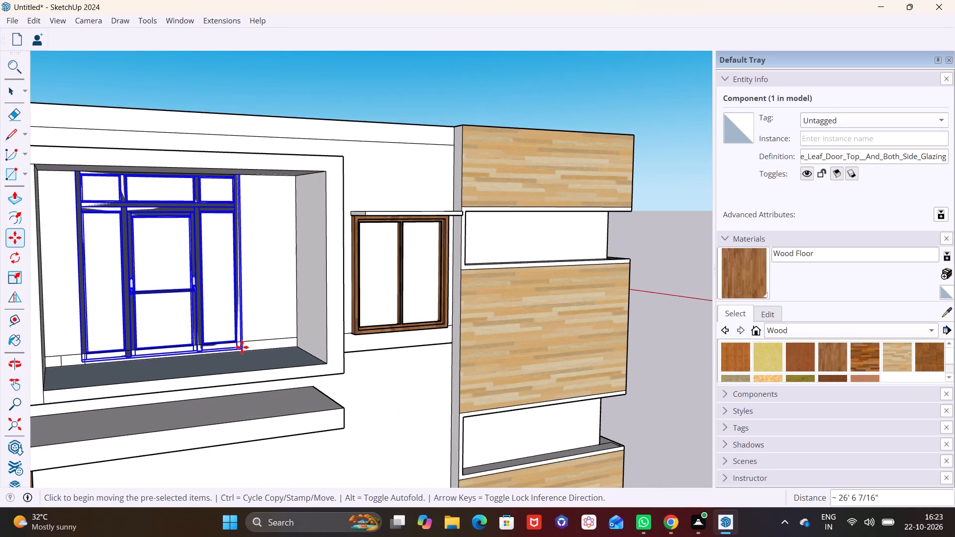
# Move the glass door by its bottom corner out of the back wall so it stands in front of it inside the box frame.
pyautogui.press('v')
pyautogui.press('space')
pyautogui.click(267, 358)
pyautogui.moveTo(266, 346); pyautogui.dragTo(345, 336, button='middle')
pyautogui.moveTo(290, 327); pyautogui.dragTo(158, 341, button='middle')
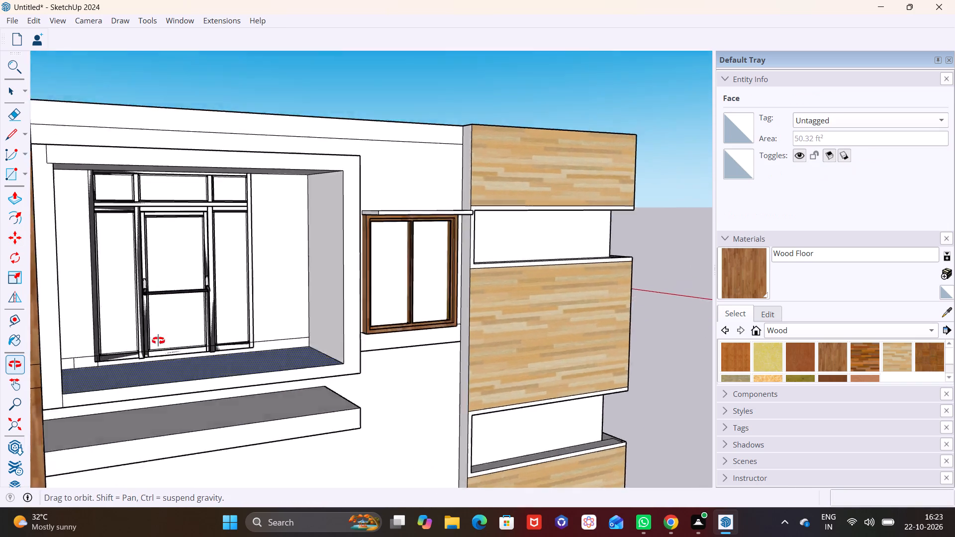
pyautogui.moveTo(158, 341); pyautogui.dragTo(74, 330, button='middle')
pyautogui.scroll(8, 95, 306)
pyautogui.moveTo(347, 337); pyautogui.dragTo(291, 356, button='middle')
pyautogui.keyDown('shift'); pyautogui.moveTo(305, 279); pyautogui.dragTo(326, 236, button='middle'); pyautogui.keyUp('shift')
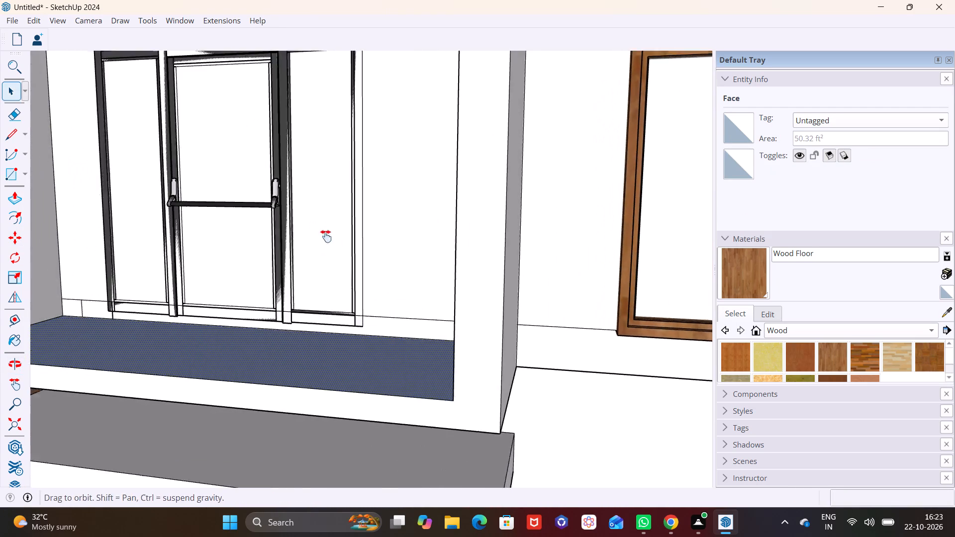
pyautogui.keyDown('shift'); pyautogui.moveTo(326, 236); pyautogui.dragTo(333, 227, button='middle'); pyautogui.keyUp('shift')
pyautogui.keyDown('shift'); pyautogui.scroll(1, 333, 228); pyautogui.keyUp('shift')
pyautogui.middleClick(351, 286)
pyautogui.keyDown('shift'); pyautogui.moveTo(364, 203); pyautogui.dragTo(366, 284, button='middle'); pyautogui.keyUp('shift')
pyautogui.moveTo(370, 344); pyautogui.dragTo(337, 343, button='middle')
pyautogui.moveTo(310, 270); pyautogui.dragTo(309, 252, button='middle')
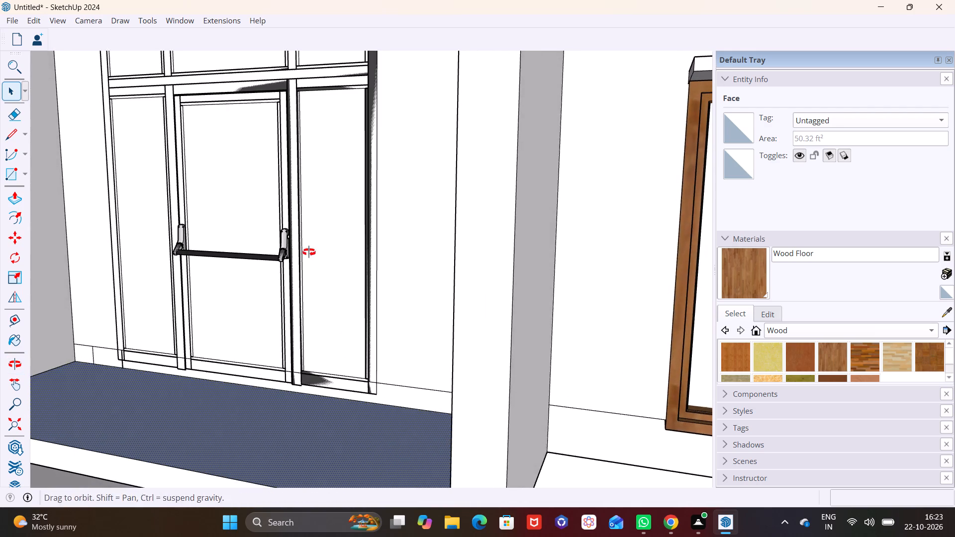
pyautogui.moveTo(309, 252); pyautogui.dragTo(308, 249, button='middle')
pyautogui.click(376, 323)
pyautogui.press('m')
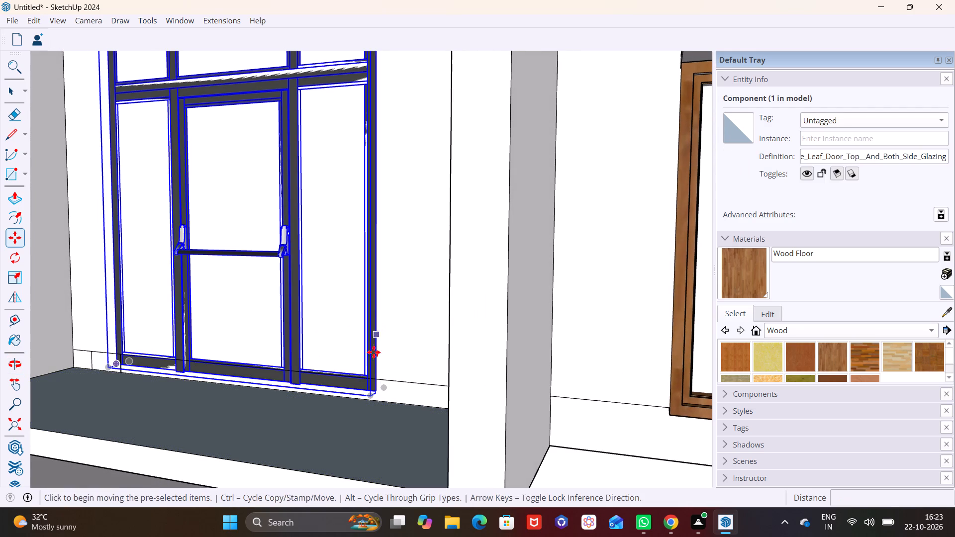
pyautogui.click(369, 389)
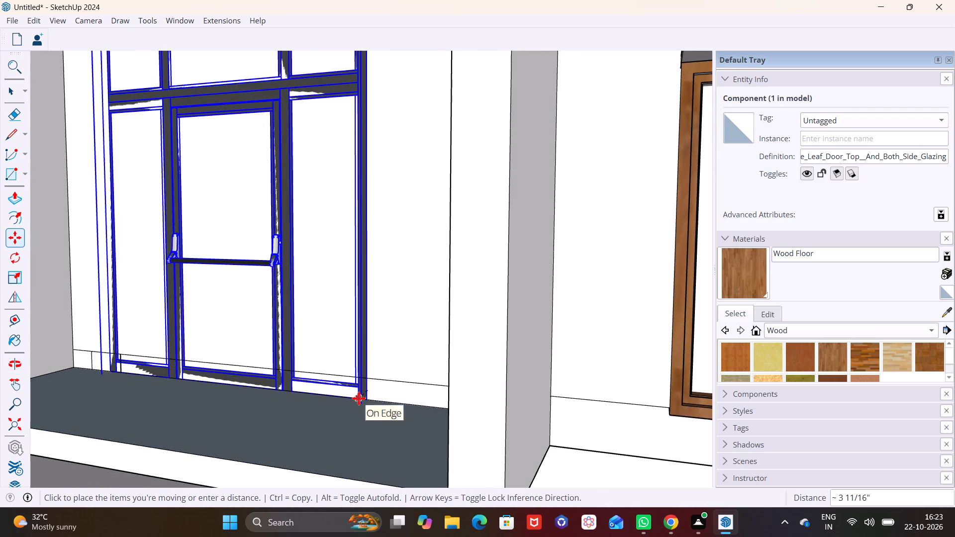
pyautogui.click(359, 392)
pyautogui.press('space')
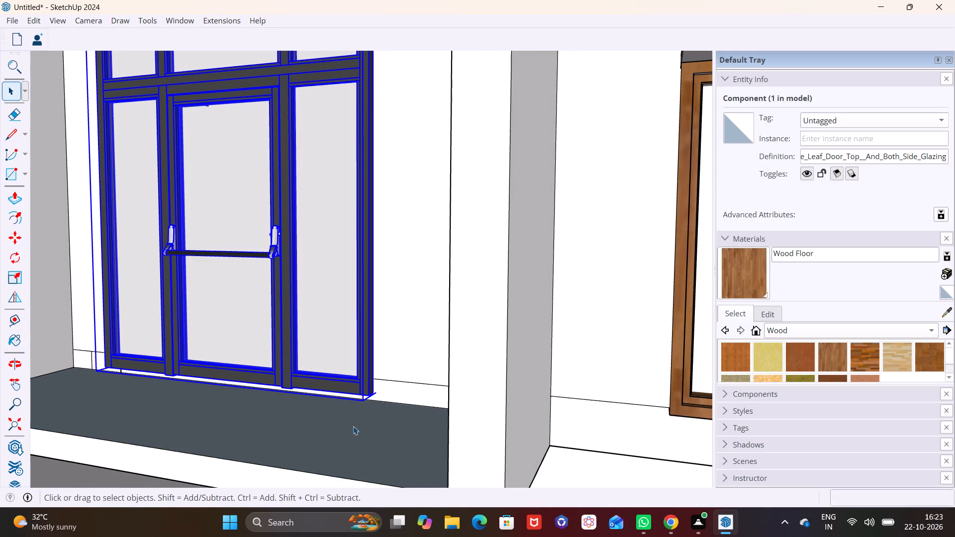
# Scale the glass door wider along the red axis, stretching its side edge toward the wood-clad column.
pyautogui.click(353, 426)
pyautogui.scroll(-5, 308, 365)
pyautogui.moveTo(308, 363); pyautogui.dragTo(392, 352, button='middle')
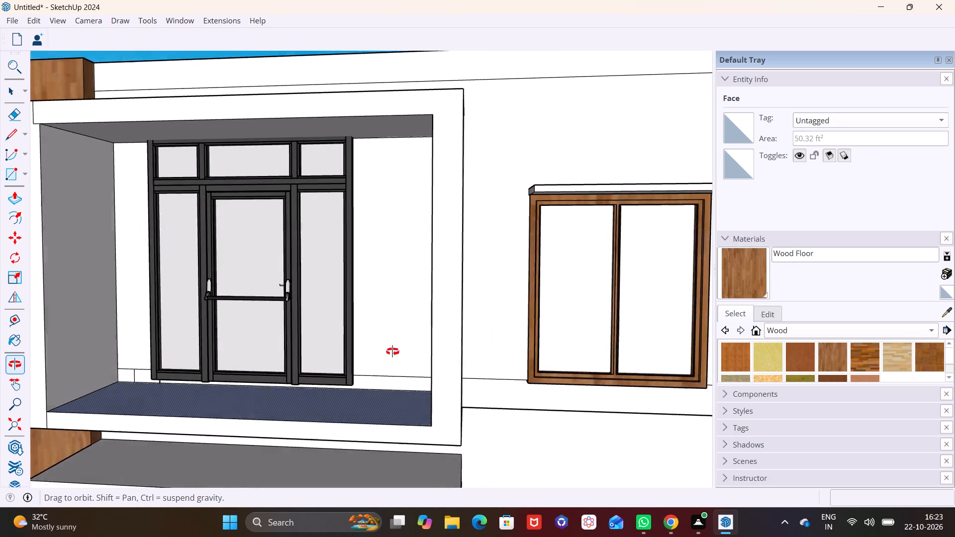
pyautogui.moveTo(392, 352); pyautogui.dragTo(403, 346, button='middle')
pyautogui.scroll(-2, 293, 311)
pyautogui.keyDown('shift'); pyautogui.moveTo(303, 328); pyautogui.dragTo(378, 361, button='middle'); pyautogui.keyUp('shift')
pyautogui.scroll(6, 351, 350)
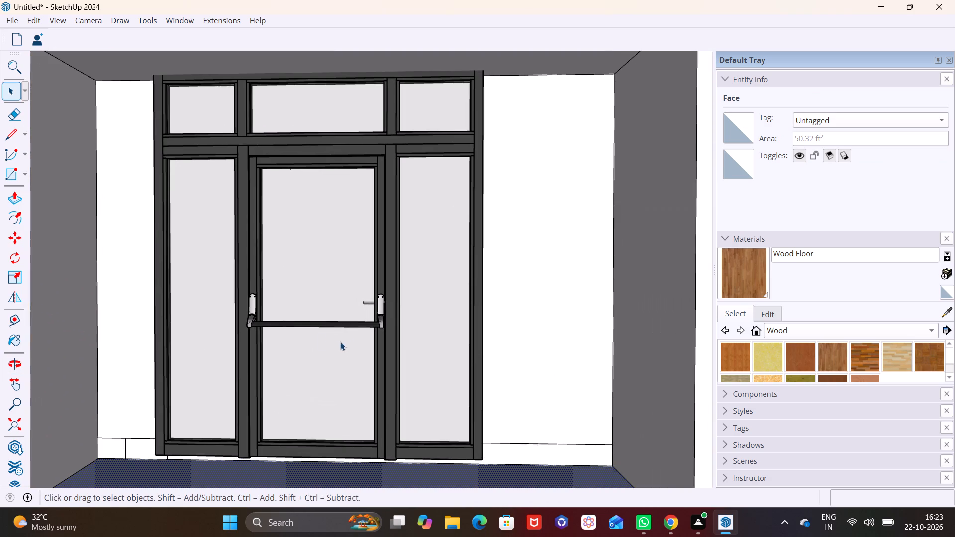
pyautogui.click(257, 299)
pyautogui.moveTo(275, 302); pyautogui.dragTo(398, 306, button='middle')
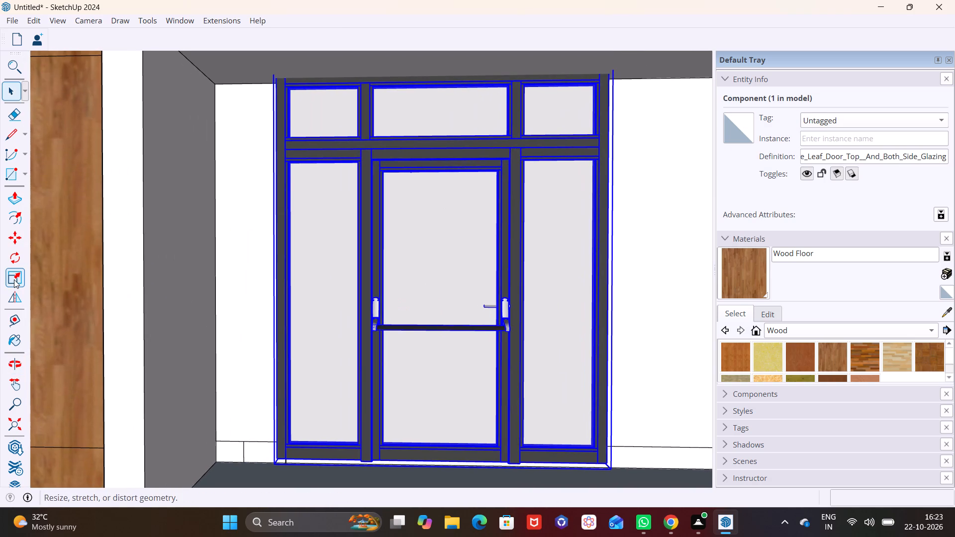
pyautogui.click(14, 279)
pyautogui.moveTo(232, 290); pyautogui.dragTo(305, 312, button='middle')
pyautogui.scroll(6, 282, 285)
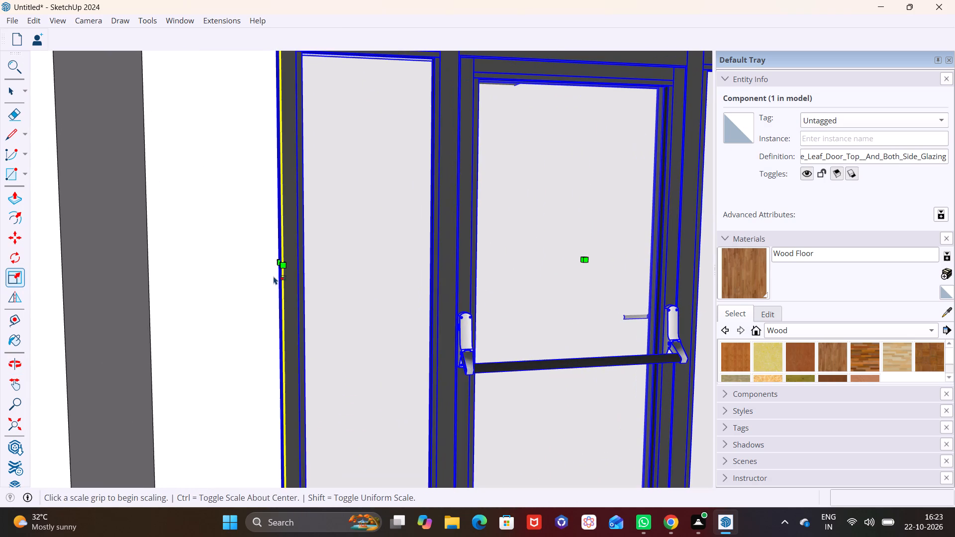
pyautogui.click(276, 264)
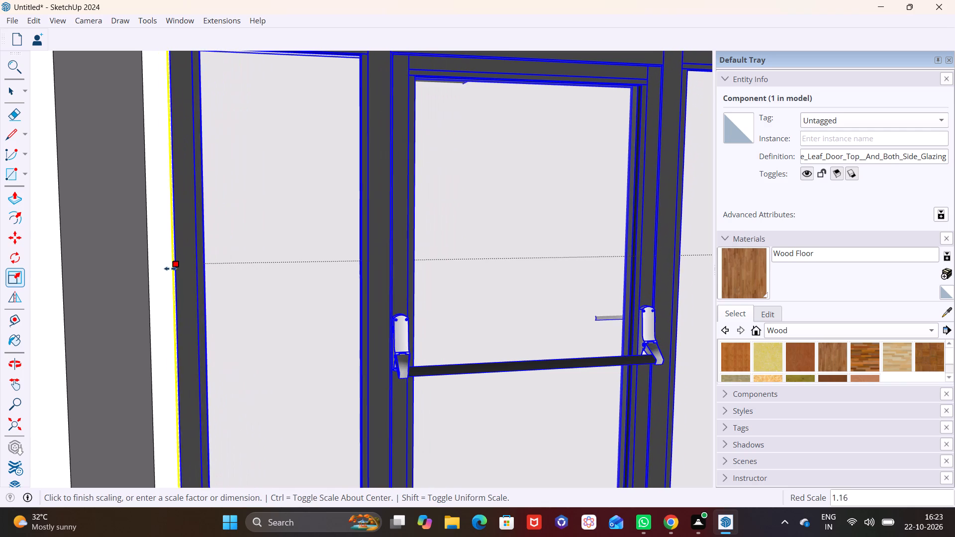
pyautogui.click(157, 269)
pyautogui.scroll(-9, 236, 286)
pyautogui.moveTo(371, 324); pyautogui.dragTo(276, 324, button='middle')
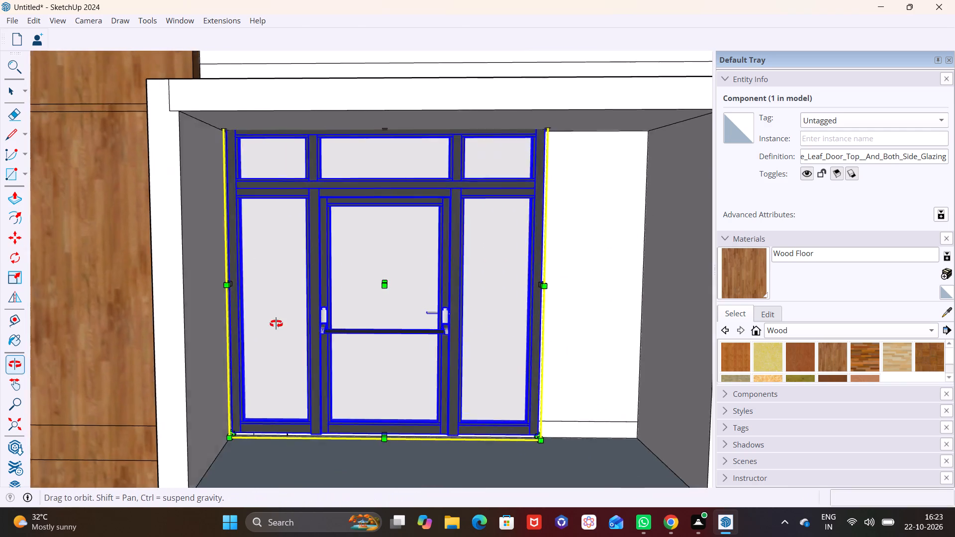
pyautogui.moveTo(276, 324); pyautogui.dragTo(231, 323, button='middle')
pyautogui.moveTo(355, 320); pyautogui.dragTo(210, 289, button='middle')
pyautogui.moveTo(324, 301); pyautogui.dragTo(244, 307, button='middle')
pyautogui.scroll(-7, 247, 308)
pyautogui.press('space')
pyautogui.click(397, 222)
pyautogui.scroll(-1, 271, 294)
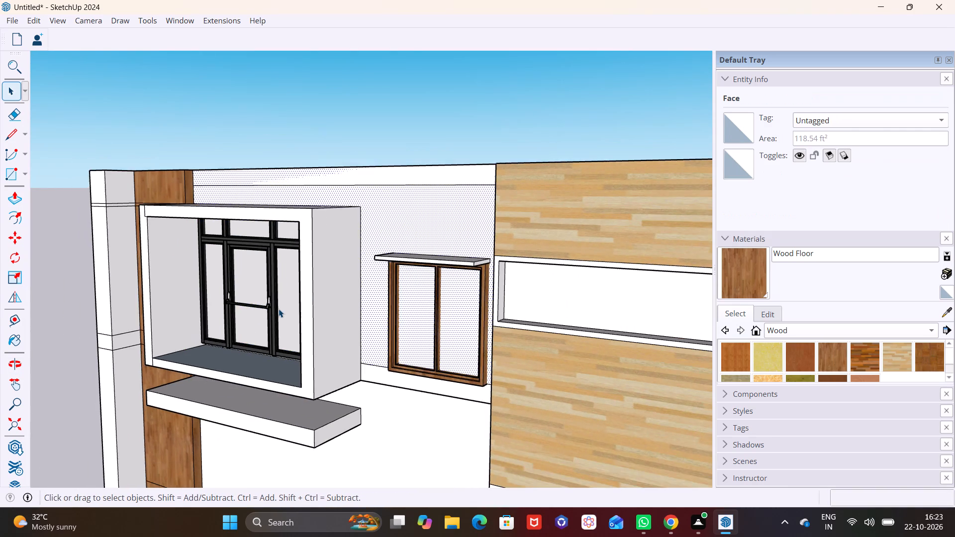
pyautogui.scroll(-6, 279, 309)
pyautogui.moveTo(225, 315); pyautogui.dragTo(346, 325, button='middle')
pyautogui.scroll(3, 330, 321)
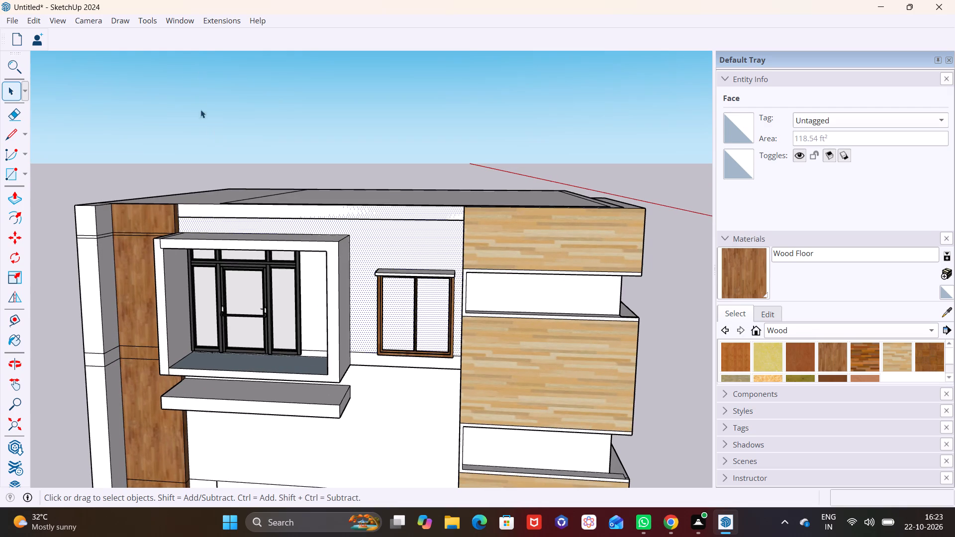
# Search the 3D Warehouse for RAILING models.
pyautogui.click(187, 21)
pyautogui.click(203, 111)
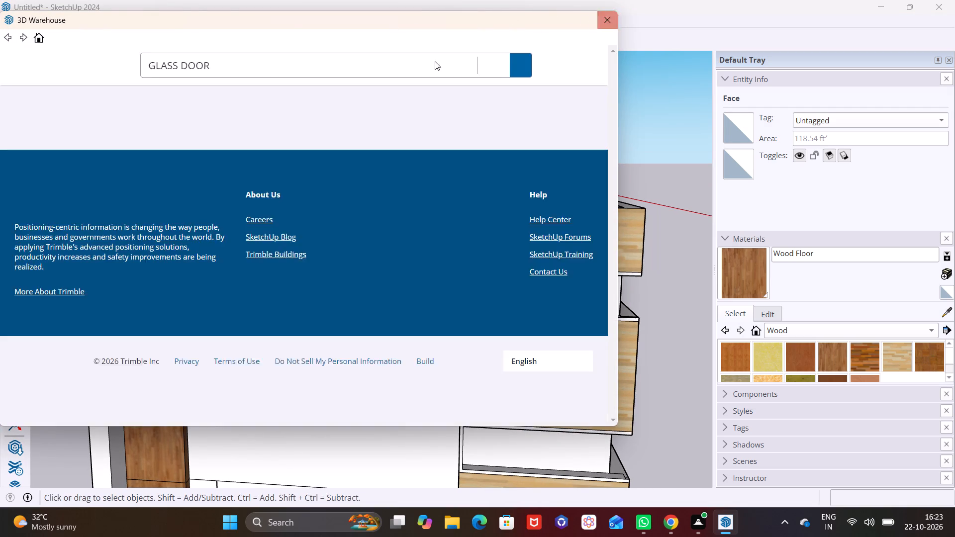
pyautogui.click(278, 64)
pyautogui.click(460, 65)
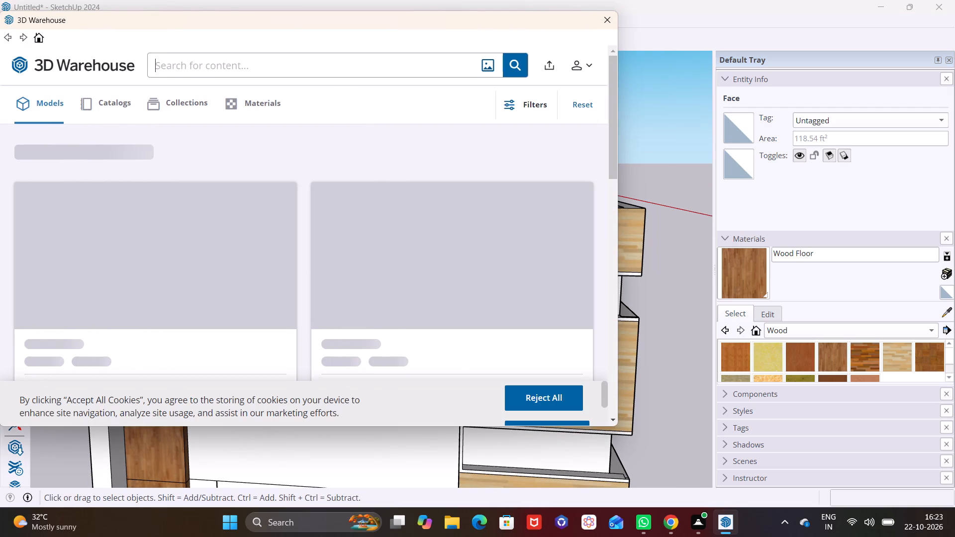
pyautogui.press('r')
pyautogui.press('a')
pyautogui.press('i')
pyautogui.write('LIN')
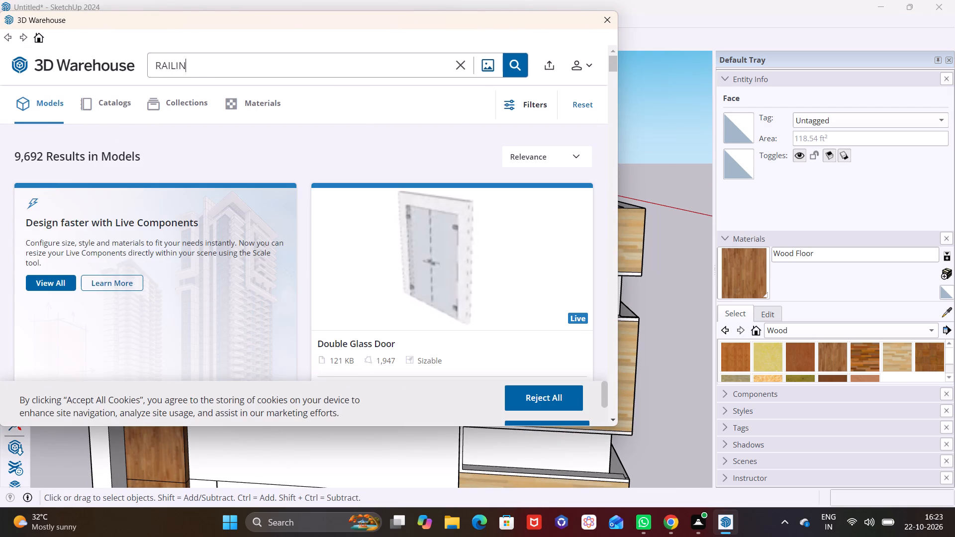
pyautogui.press('g')
pyautogui.click(512, 68)
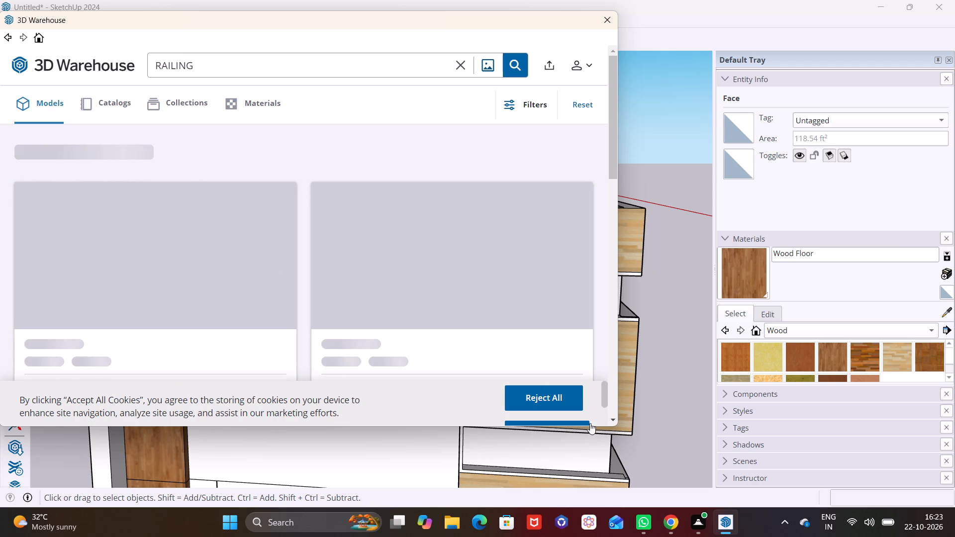
# Load the 23 KB black-framed glass Railing model into the project and place it across the front opening of the box frame, at its bottom edge.
pyautogui.click(614, 419)
pyautogui.click(615, 419)
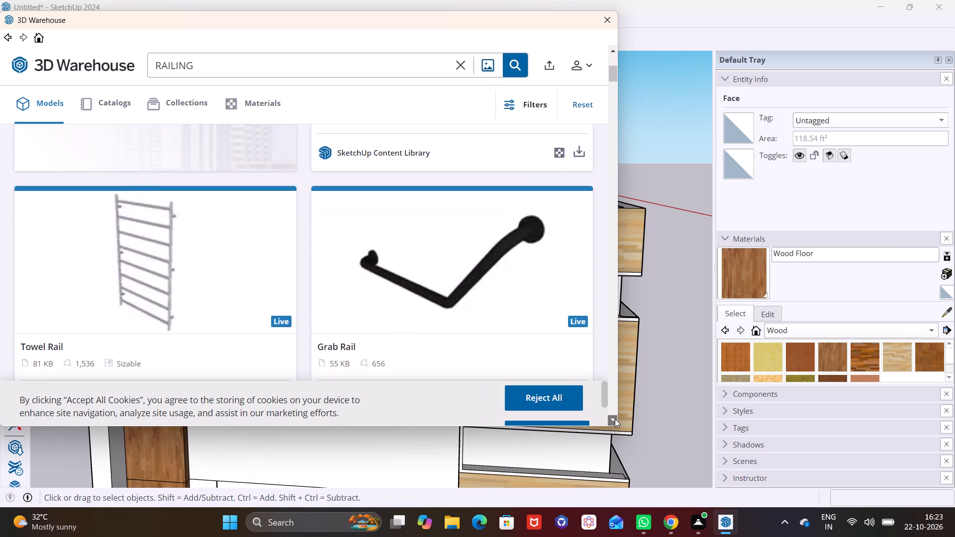
pyautogui.click(615, 419)
pyautogui.doubleClick(615, 419)
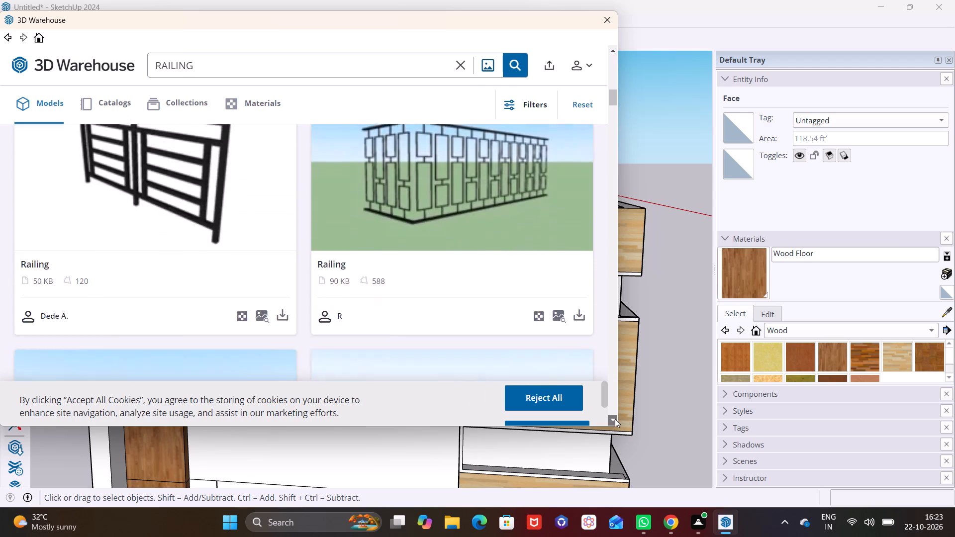
pyautogui.click(615, 419)
pyautogui.click(615, 419)
pyautogui.click(615, 419)
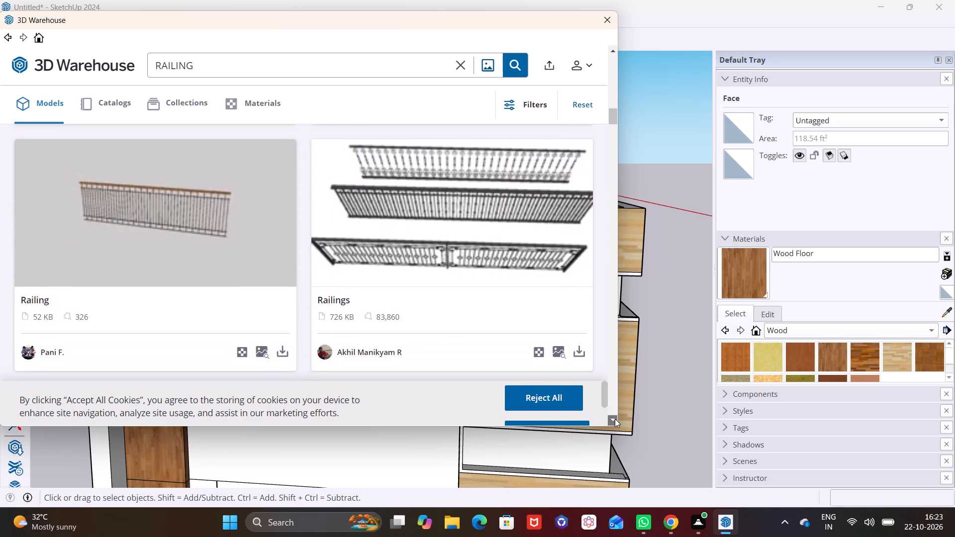
pyautogui.click(615, 419)
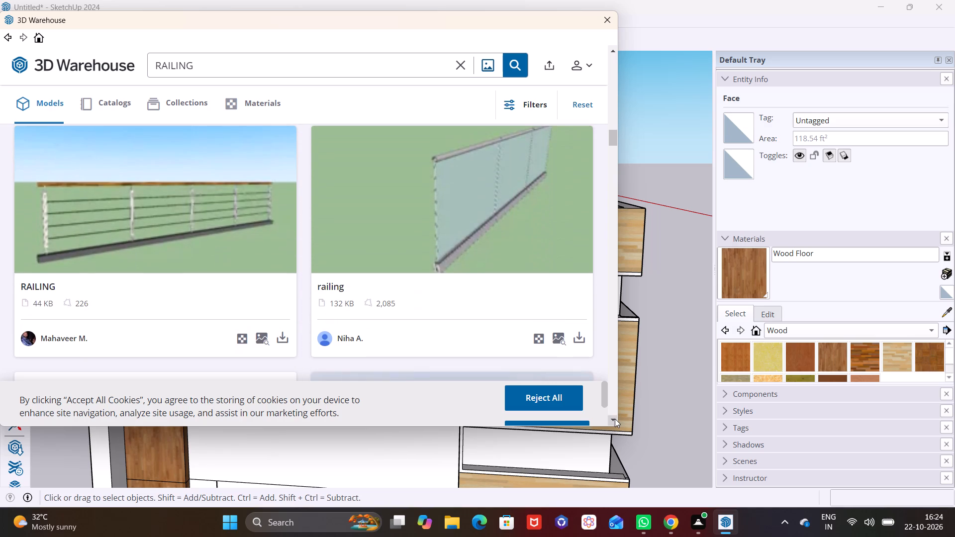
pyautogui.click(615, 419)
pyautogui.click(615, 419)
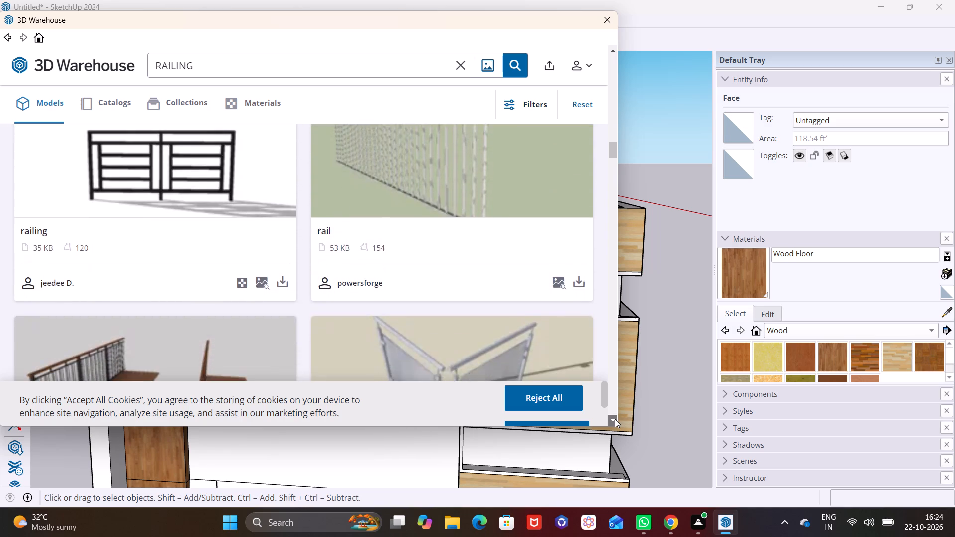
pyautogui.click(615, 419)
pyautogui.click(615, 419)
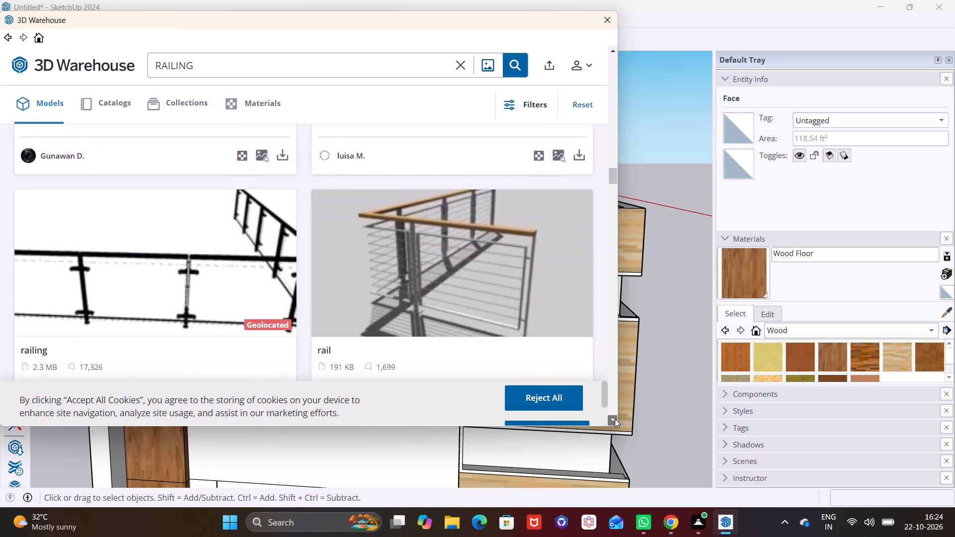
pyautogui.click(615, 419)
pyautogui.click(615, 419)
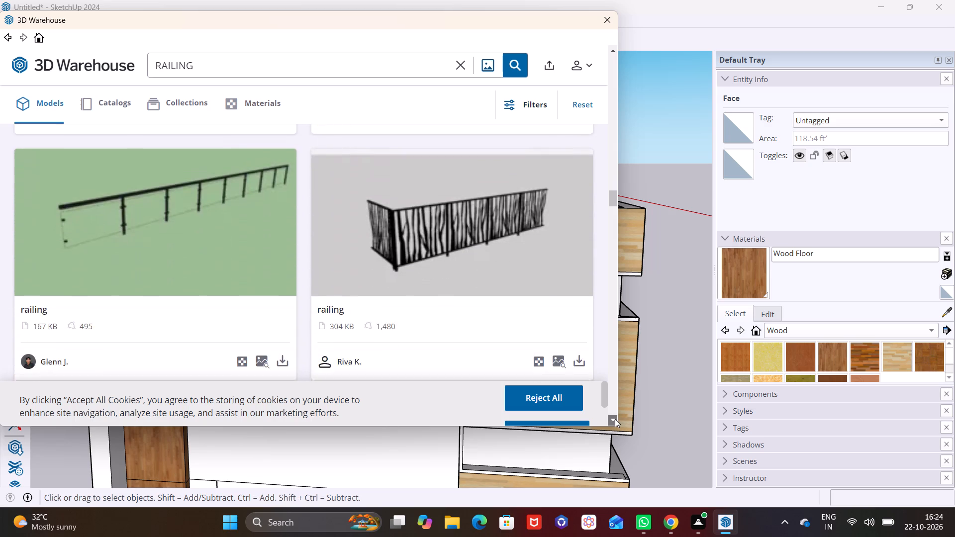
pyautogui.click(615, 419)
pyautogui.click(615, 419)
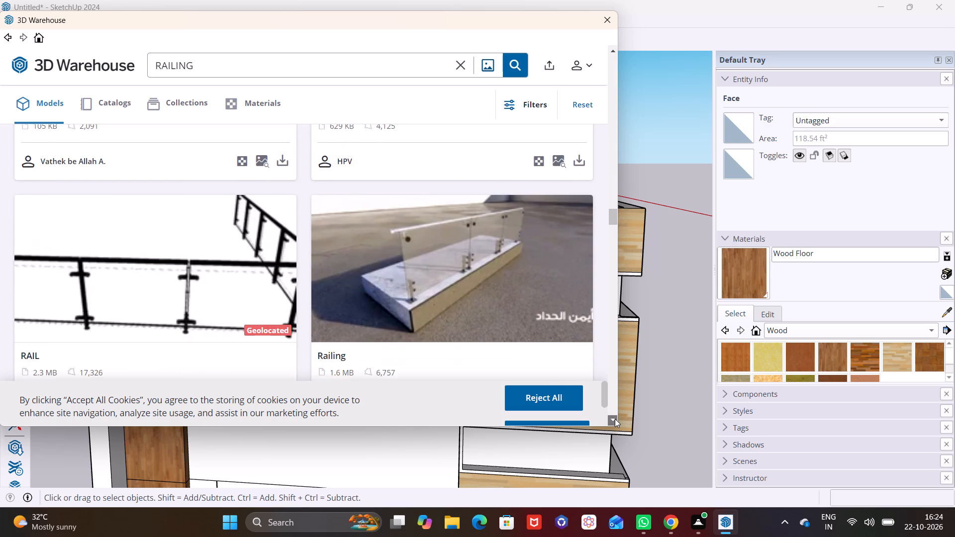
pyautogui.click(615, 419)
pyautogui.click(615, 419)
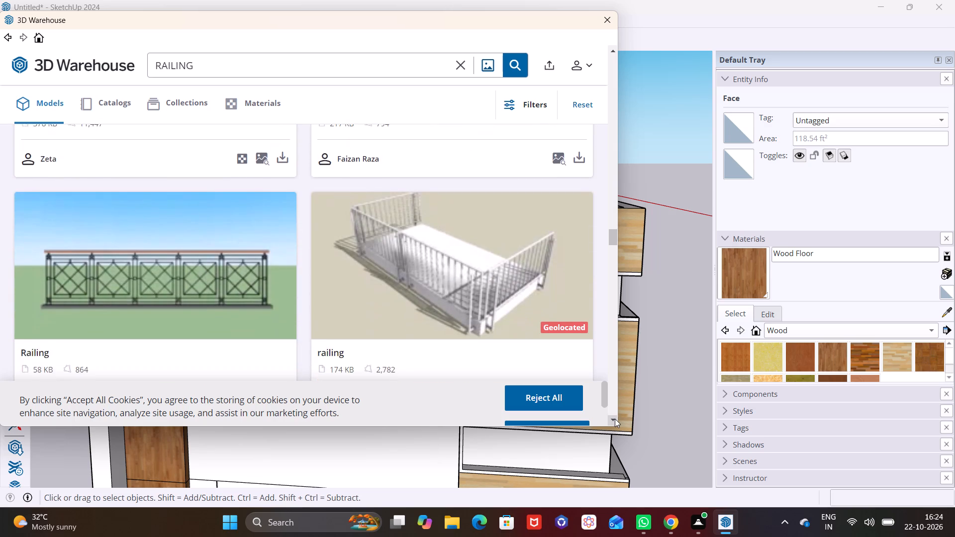
pyautogui.click(615, 419)
pyautogui.click(615, 419)
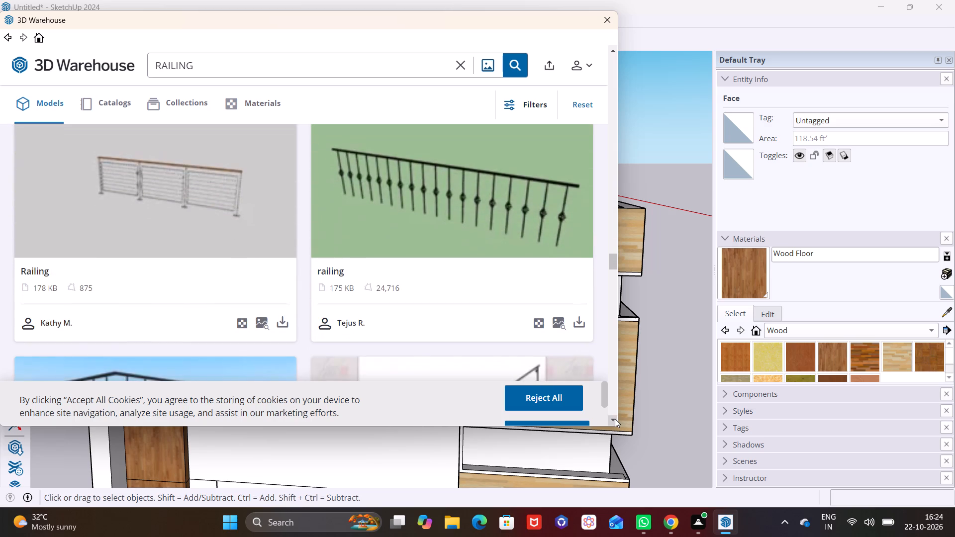
pyautogui.click(615, 419)
pyautogui.click(615, 419)
pyautogui.click(615, 419)
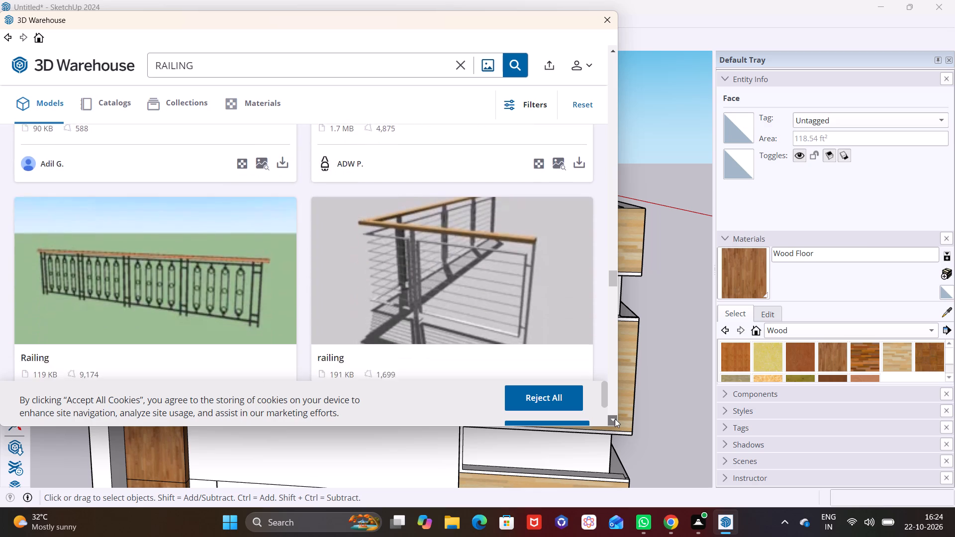
pyautogui.click(615, 419)
pyautogui.click(615, 419)
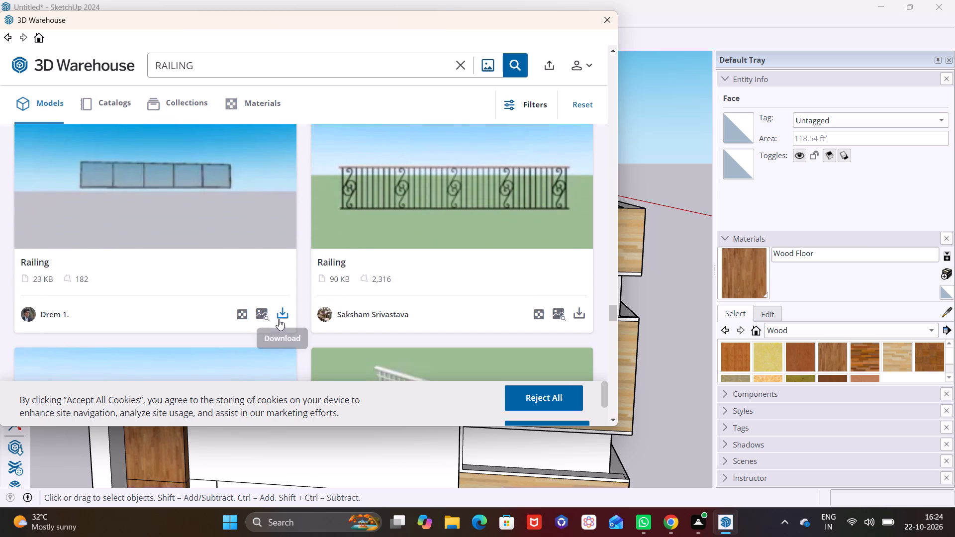
pyautogui.click(279, 315)
pyautogui.click(255, 231)
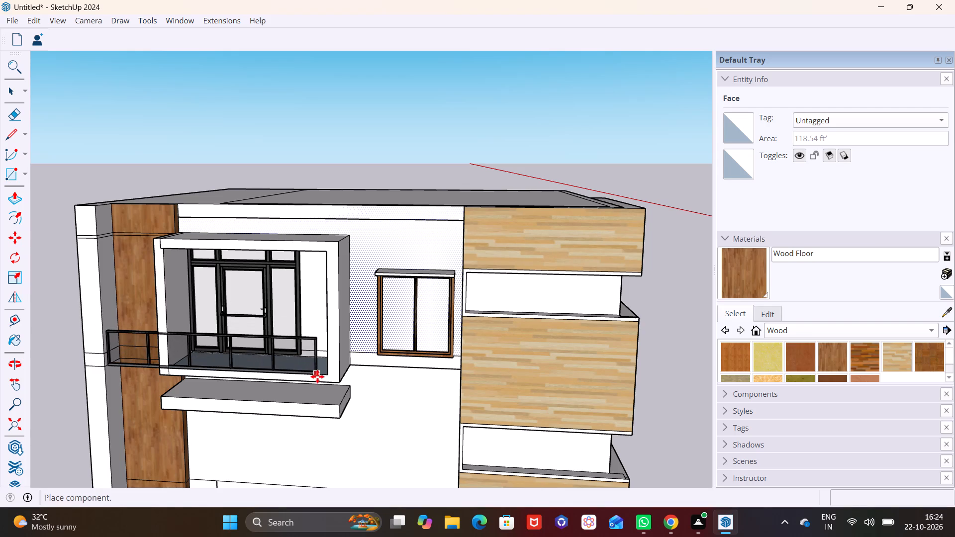
pyautogui.click(322, 378)
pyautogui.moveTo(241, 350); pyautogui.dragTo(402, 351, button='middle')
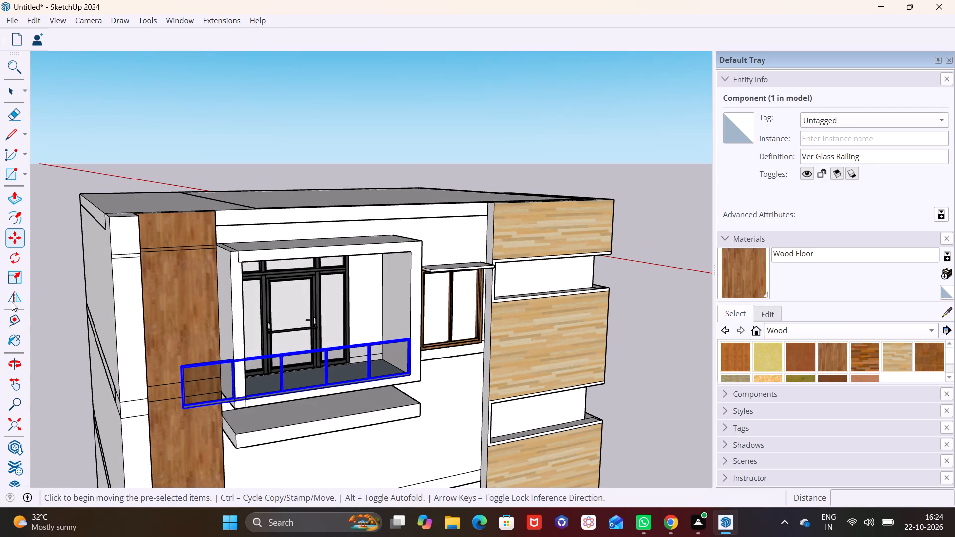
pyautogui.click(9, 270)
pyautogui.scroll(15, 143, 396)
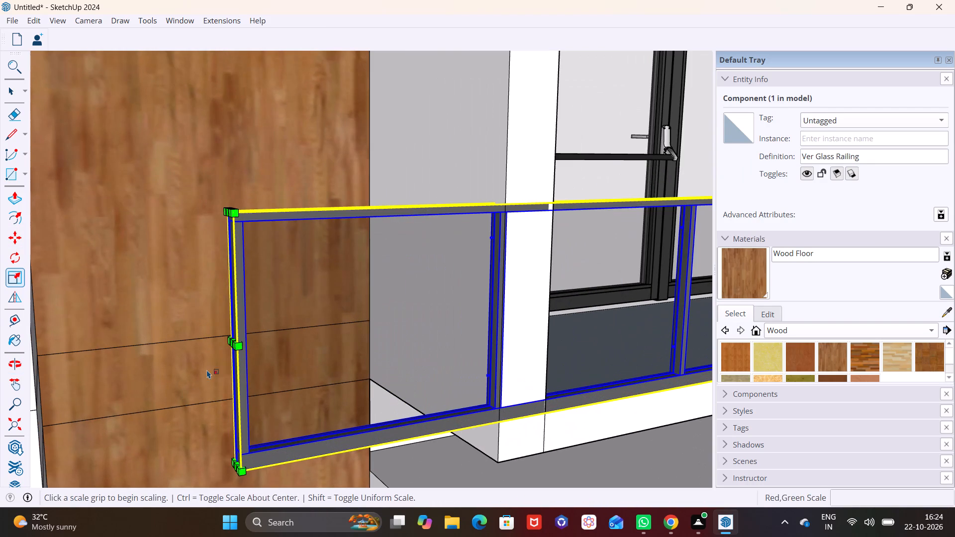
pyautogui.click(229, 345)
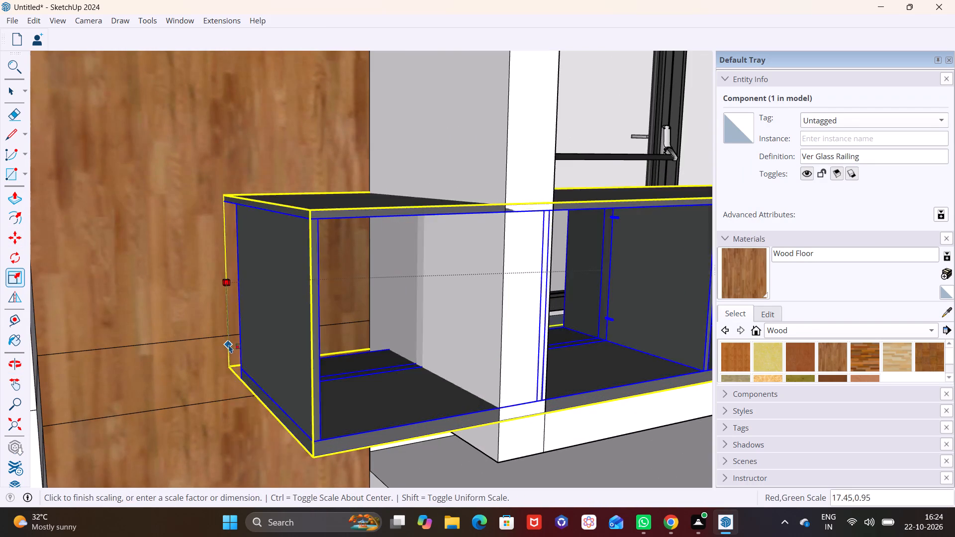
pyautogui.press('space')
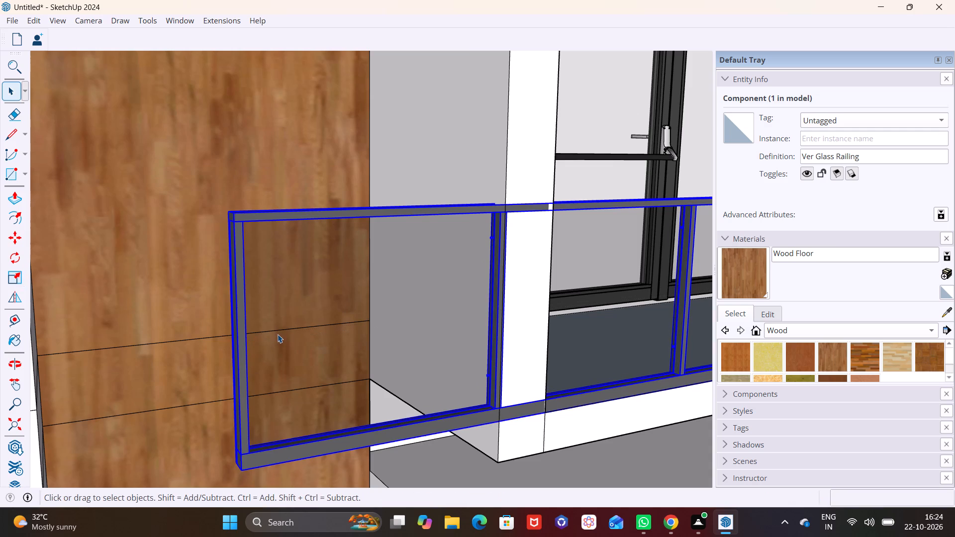
# Scale the railing to about 0.75 along the green axis so its column-side end meets the inner edge of the box frame.
pyautogui.click(19, 277)
pyautogui.scroll(6, 199, 327)
pyautogui.click(264, 349)
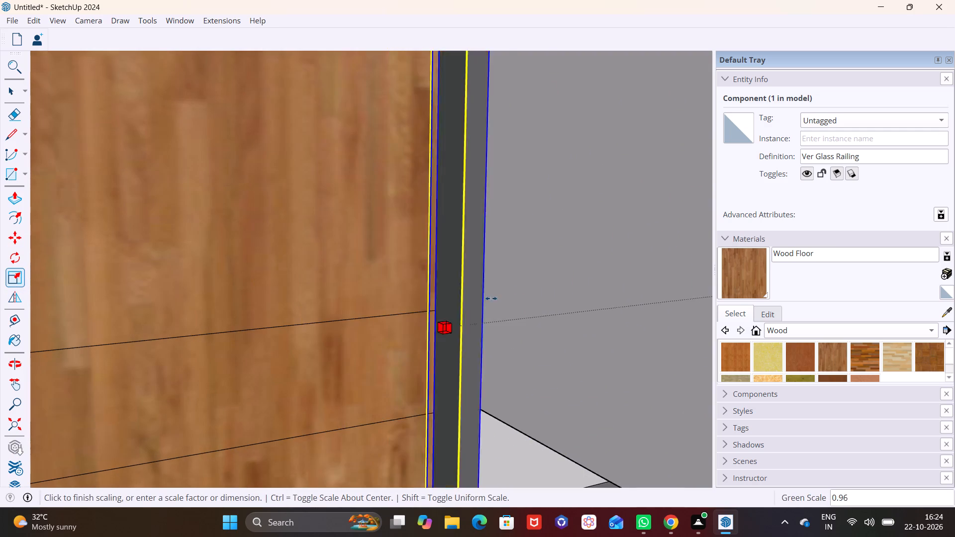
pyautogui.scroll(-14, 552, 283)
pyautogui.keyDown('shift'); pyautogui.moveTo(558, 289); pyautogui.dragTo(216, 374, button='middle'); pyautogui.keyUp('shift')
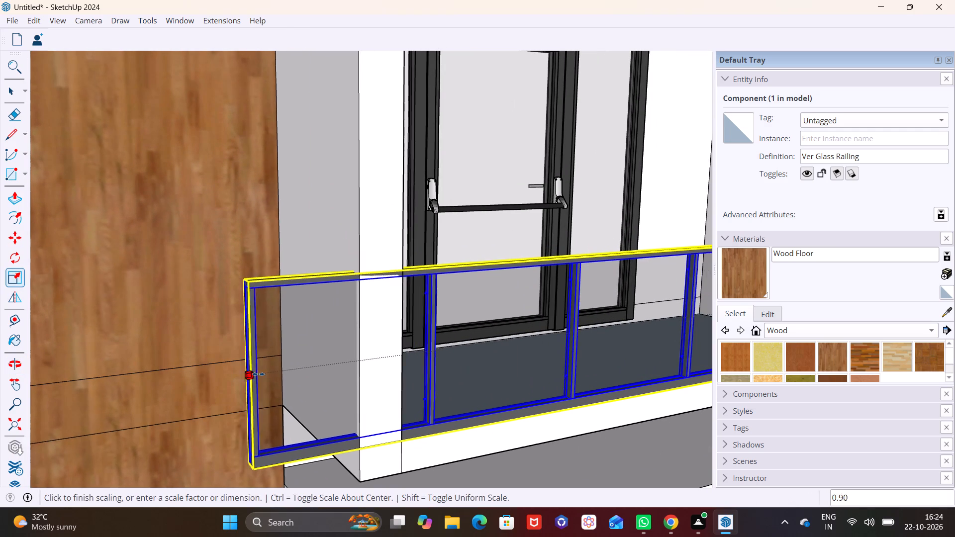
pyautogui.click(400, 361)
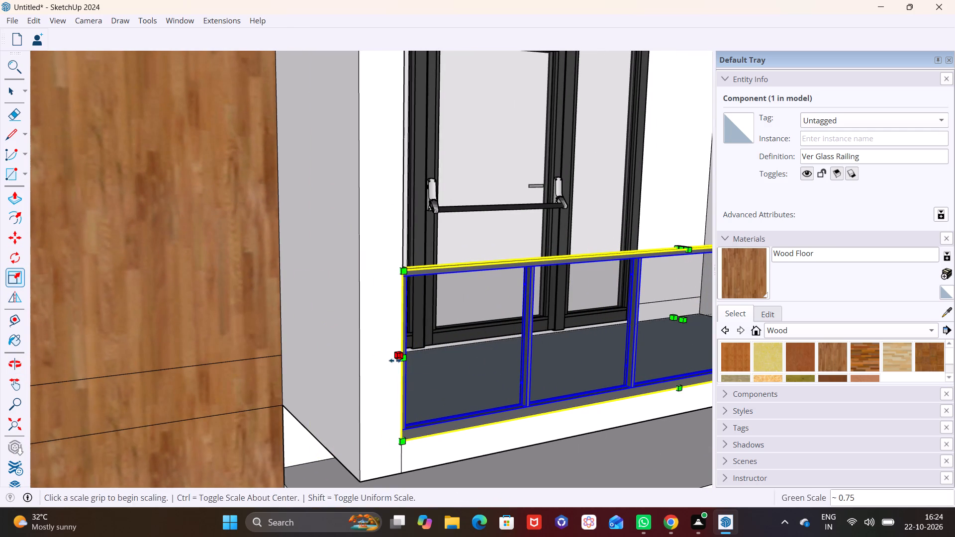
pyautogui.press('space')
pyautogui.click(356, 392)
# Push/Pull the underside of the slab below the box frame slightly upward to make the slab thinner.
pyautogui.scroll(-8, 352, 391)
pyautogui.moveTo(370, 389); pyautogui.dragTo(116, 353, button='middle')
pyautogui.scroll(-2, 236, 359)
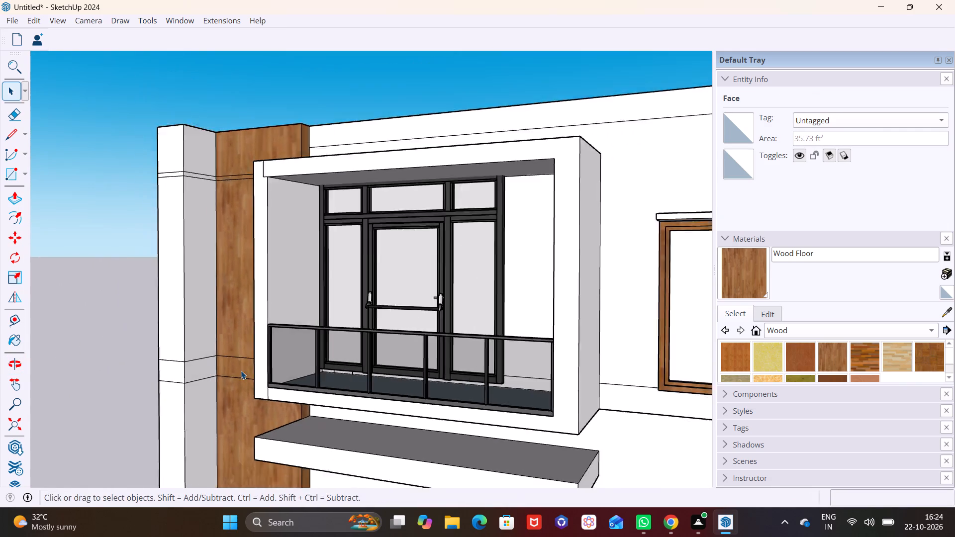
pyautogui.scroll(-7, 241, 370)
pyautogui.moveTo(246, 370); pyautogui.dragTo(129, 368, button='middle')
pyautogui.press('z')
pyautogui.press('space')
pyautogui.click(390, 451)
pyautogui.moveTo(327, 419); pyautogui.dragTo(290, 419, button='middle')
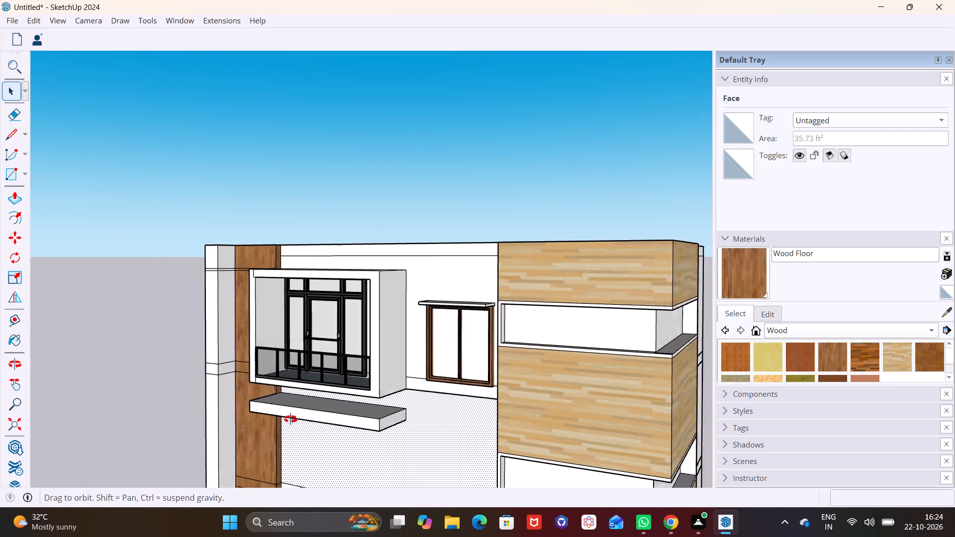
pyautogui.moveTo(290, 419); pyautogui.dragTo(195, 445, button='middle')
pyautogui.keyDown('shift'); pyautogui.moveTo(269, 416); pyautogui.dragTo(163, 384, button='middle'); pyautogui.keyUp('shift')
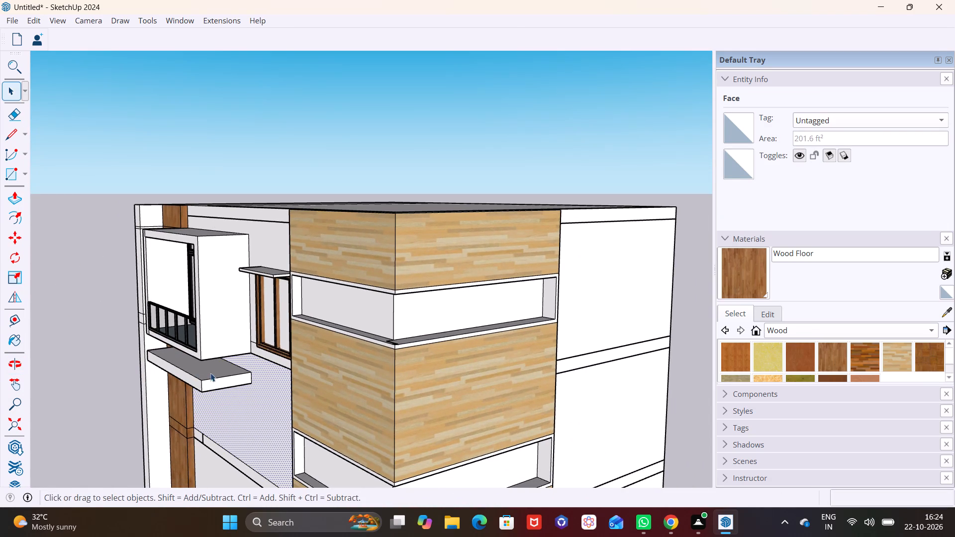
pyautogui.moveTo(210, 373); pyautogui.dragTo(284, 350, button='middle')
pyautogui.keyDown('shift'); pyautogui.moveTo(210, 383); pyautogui.dragTo(280, 340, button='middle'); pyautogui.keyUp('shift')
pyautogui.scroll(2, 280, 340)
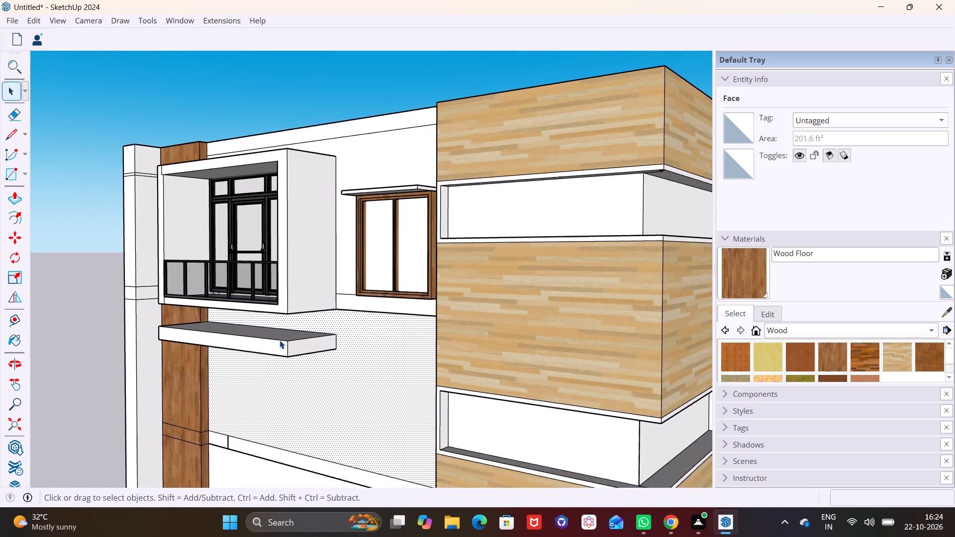
pyautogui.scroll(3, 280, 340)
pyautogui.keyDown('shift'); pyautogui.moveTo(279, 342); pyautogui.dragTo(284, 308, button='middle'); pyautogui.keyUp('shift')
pyautogui.moveTo(279, 344); pyautogui.dragTo(301, 251, button='middle')
pyautogui.press('space')
pyautogui.click(290, 264)
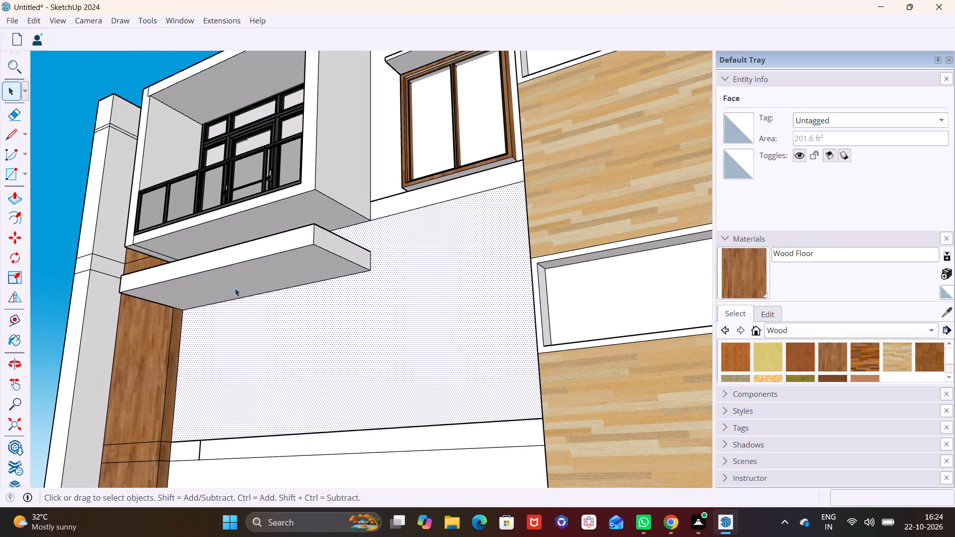
pyautogui.click(9, 200)
pyautogui.click(213, 288)
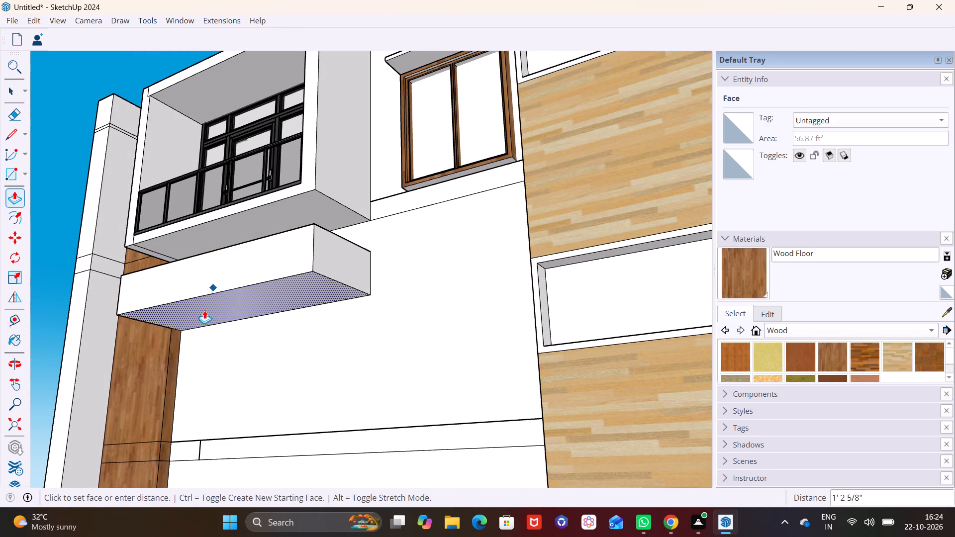
pyautogui.click(199, 280)
pyautogui.press('space')
pyautogui.click(282, 317)
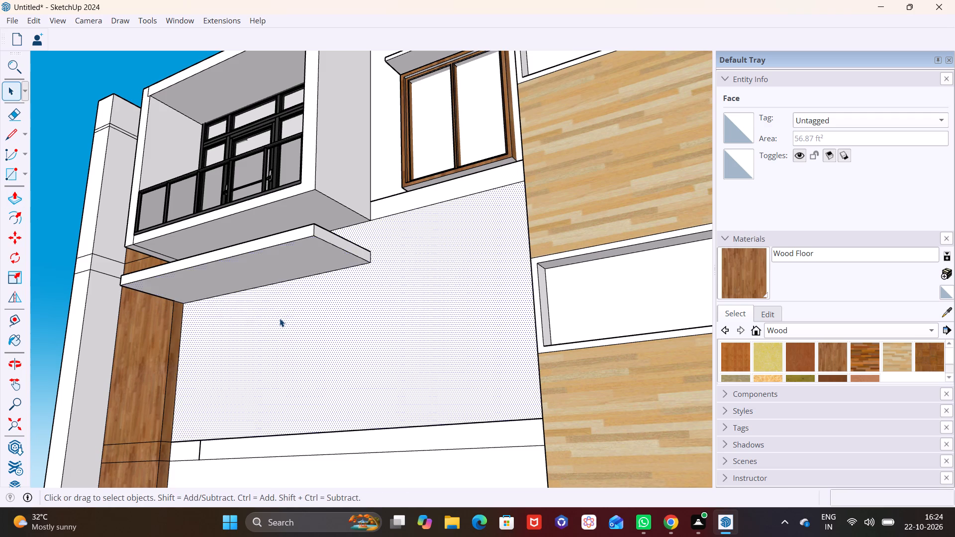
# Copy the glass door from the box frame onto the wall below, with its top against the underside of the slab.
pyautogui.scroll(-4, 246, 316)
pyautogui.moveTo(252, 291); pyautogui.dragTo(189, 393, button='middle')
pyautogui.scroll(-2, 230, 316)
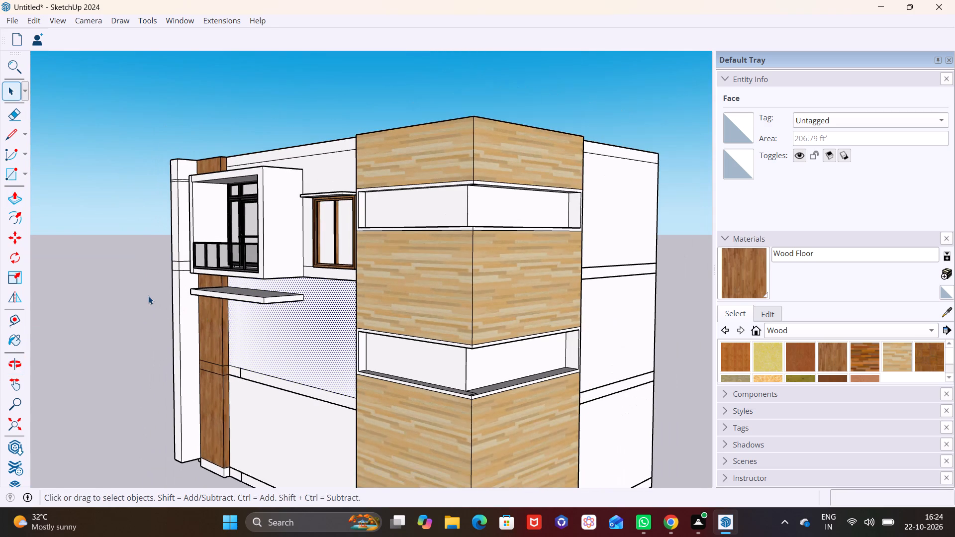
pyautogui.keyDown('shift'); pyautogui.moveTo(148, 296); pyautogui.dragTo(84, 320, button='middle'); pyautogui.keyUp('shift')
pyautogui.moveTo(254, 353); pyautogui.dragTo(318, 341, button='middle')
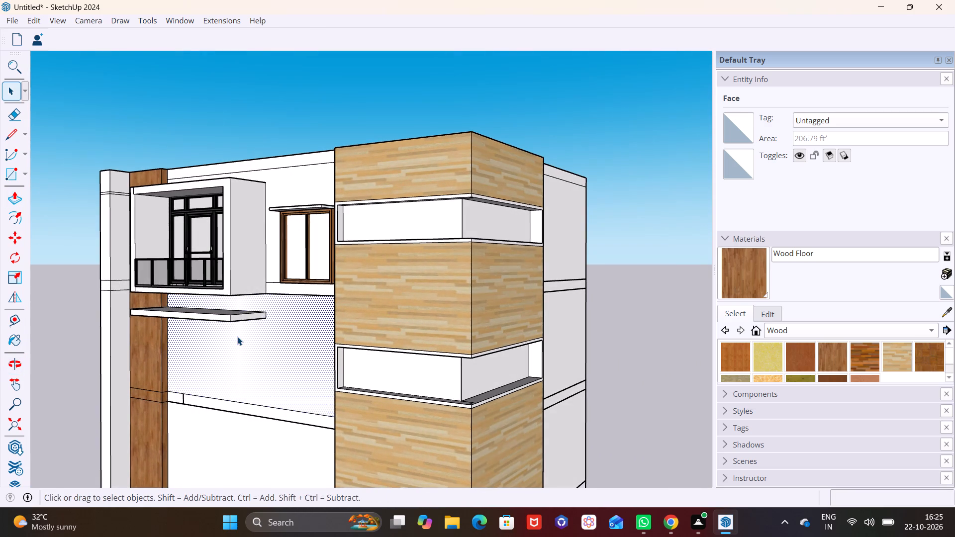
pyautogui.scroll(3, 237, 337)
pyautogui.keyDown('shift'); pyautogui.moveTo(236, 337); pyautogui.dragTo(298, 299, button='middle'); pyautogui.keyUp('shift')
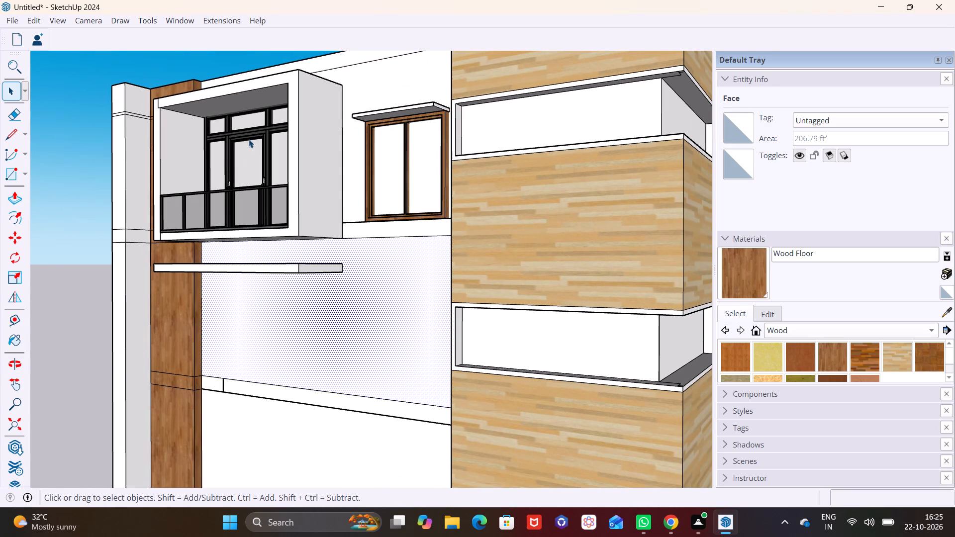
pyautogui.click(249, 139)
pyautogui.press('m')
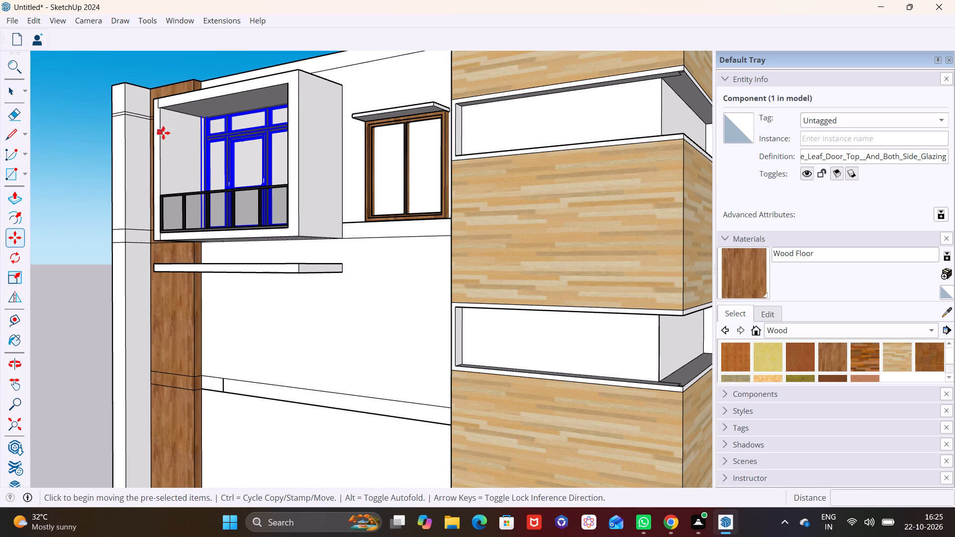
pyautogui.click(210, 119)
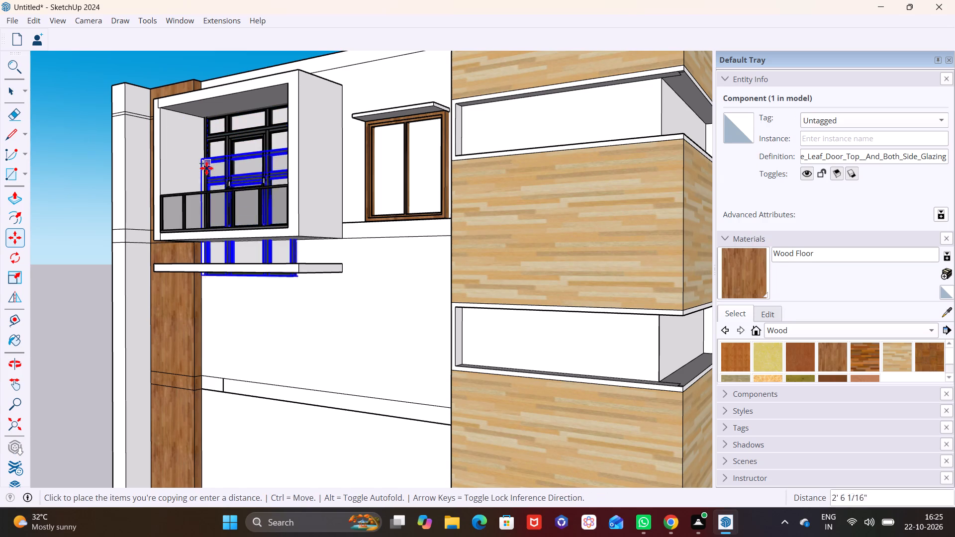
pyautogui.scroll(10, 221, 283)
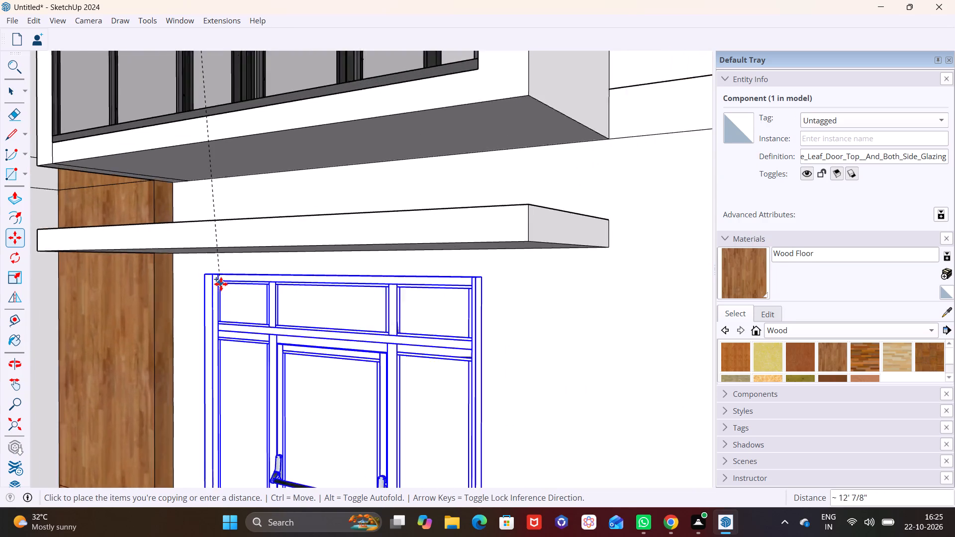
pyautogui.scroll(2, 221, 284)
pyautogui.click(204, 255)
pyautogui.press('space')
pyautogui.click(626, 373)
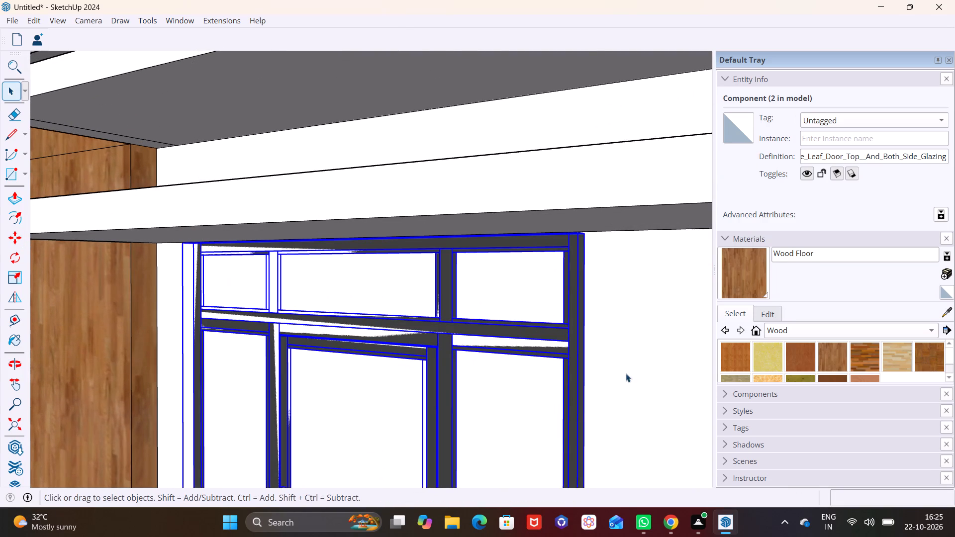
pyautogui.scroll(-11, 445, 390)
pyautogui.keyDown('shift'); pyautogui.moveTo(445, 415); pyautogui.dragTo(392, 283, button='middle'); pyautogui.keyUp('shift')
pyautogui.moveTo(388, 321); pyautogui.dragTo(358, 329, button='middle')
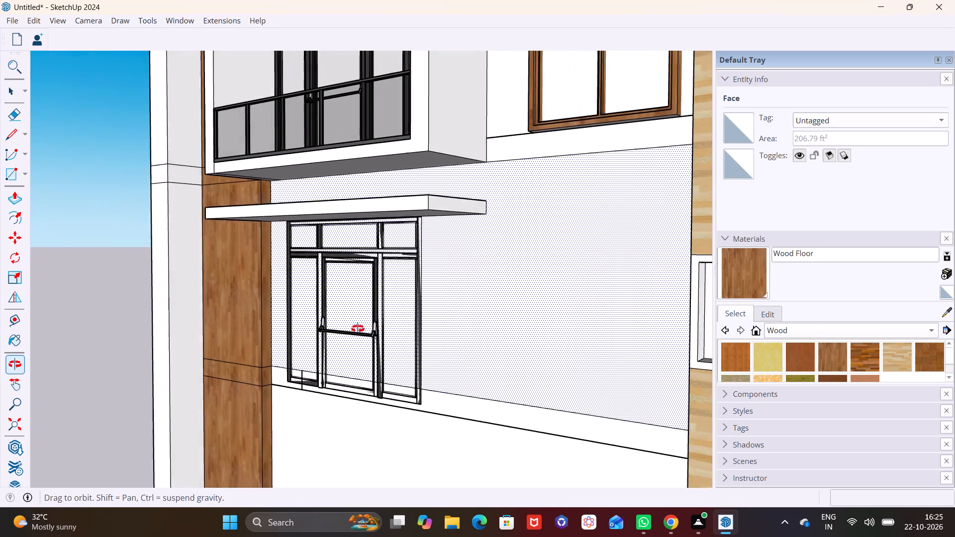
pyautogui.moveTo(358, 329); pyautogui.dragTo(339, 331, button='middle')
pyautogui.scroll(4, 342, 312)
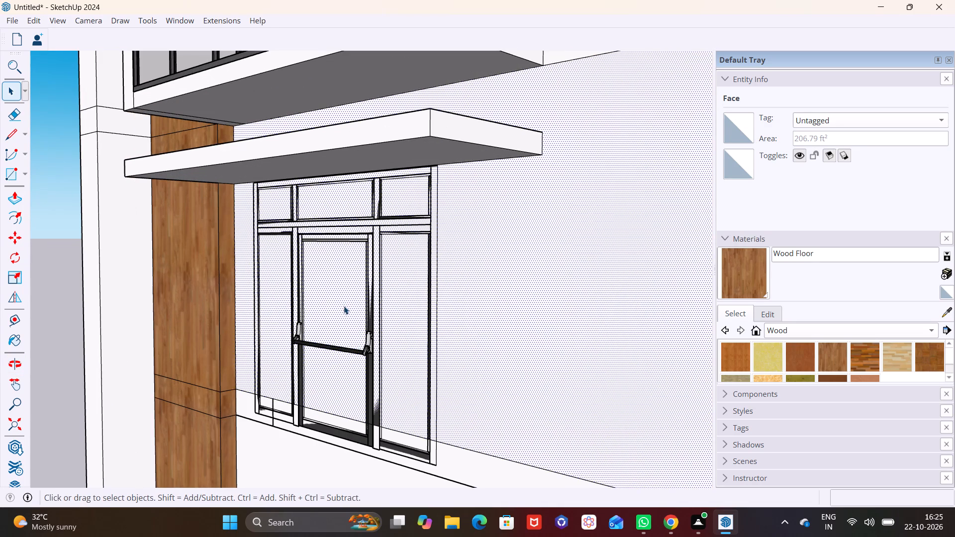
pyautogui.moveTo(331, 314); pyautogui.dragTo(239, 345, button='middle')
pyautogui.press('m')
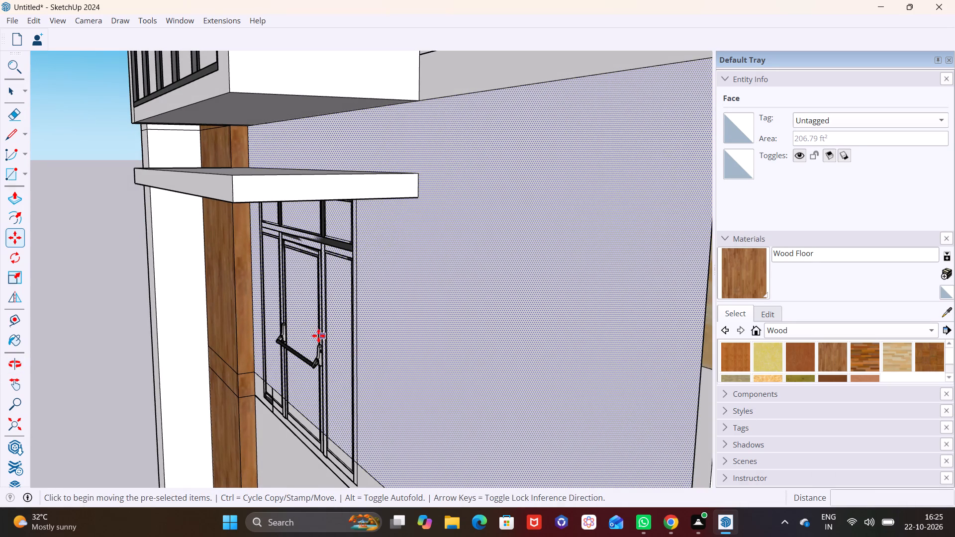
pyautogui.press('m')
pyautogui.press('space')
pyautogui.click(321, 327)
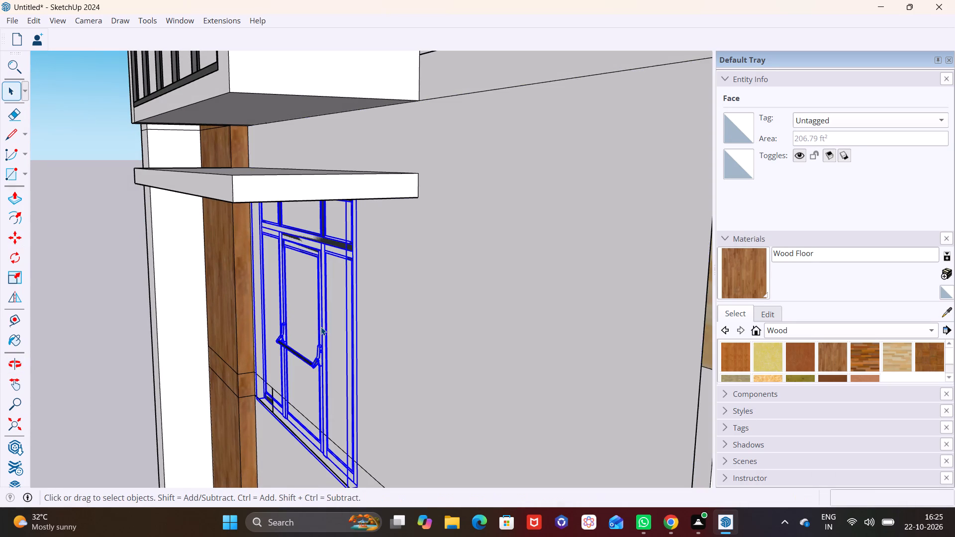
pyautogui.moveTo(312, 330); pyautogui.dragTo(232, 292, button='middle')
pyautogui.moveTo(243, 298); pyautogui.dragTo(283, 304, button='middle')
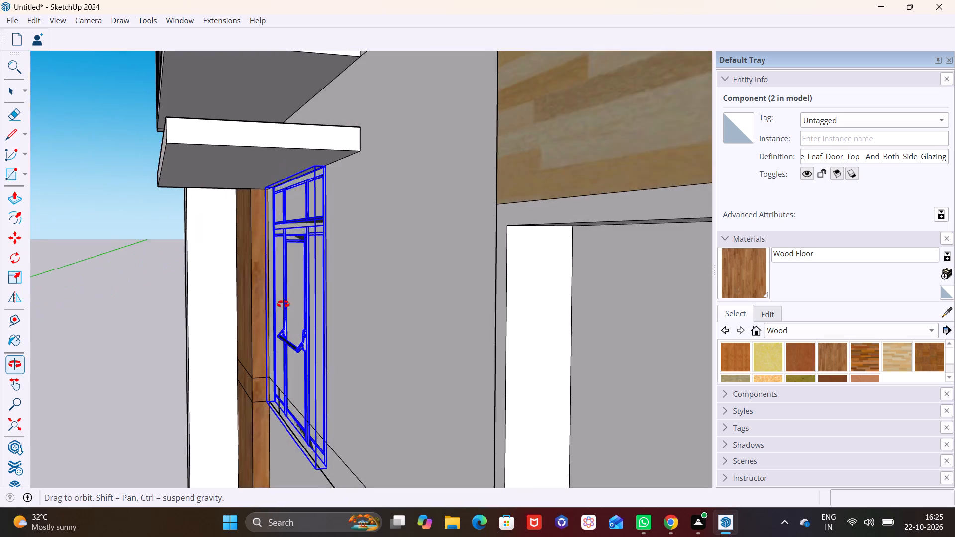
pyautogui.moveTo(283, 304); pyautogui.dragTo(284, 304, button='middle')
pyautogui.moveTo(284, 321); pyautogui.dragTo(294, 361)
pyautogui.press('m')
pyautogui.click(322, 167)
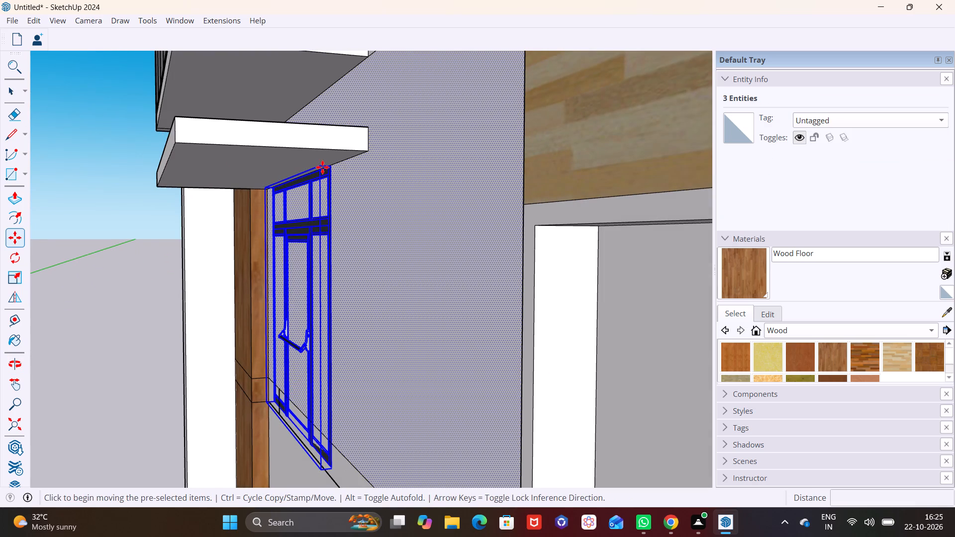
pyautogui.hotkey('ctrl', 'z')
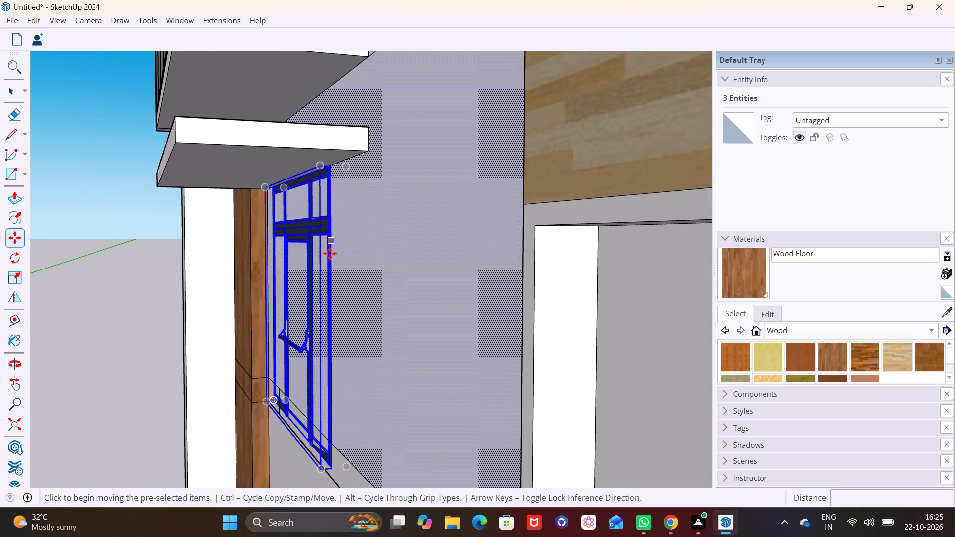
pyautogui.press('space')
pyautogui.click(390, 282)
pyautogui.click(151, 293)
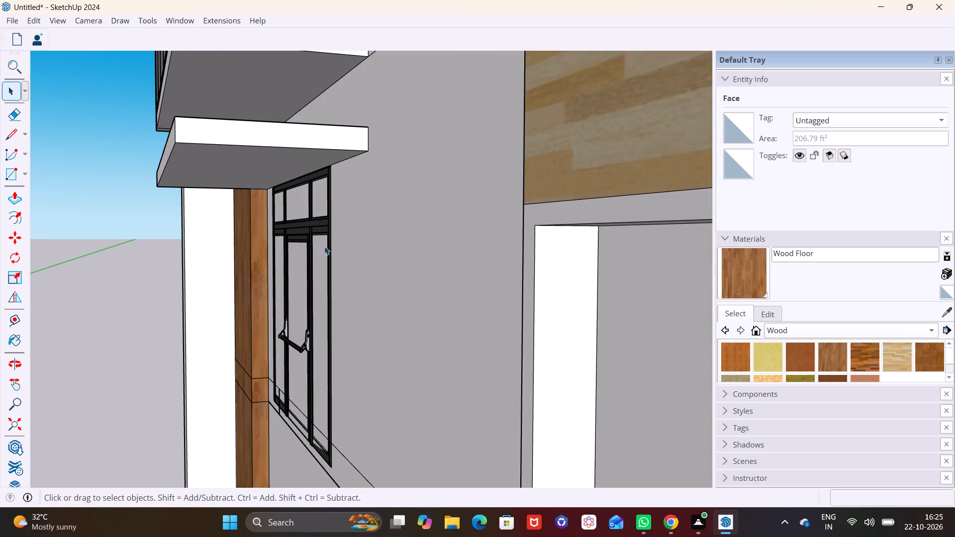
# Move the lower door copy about 1' along the wall toward the wood-clad column.
pyautogui.click(316, 234)
pyautogui.press('m')
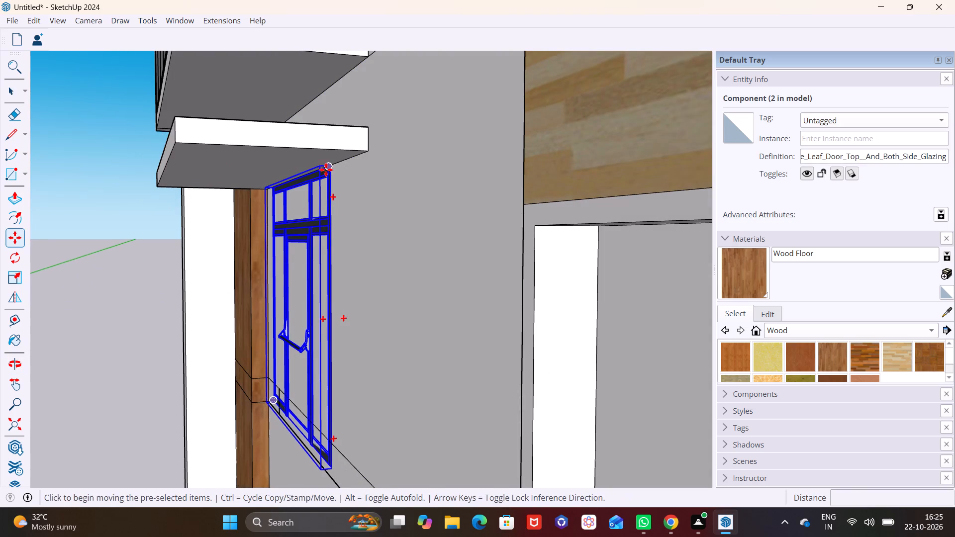
pyautogui.click(325, 170)
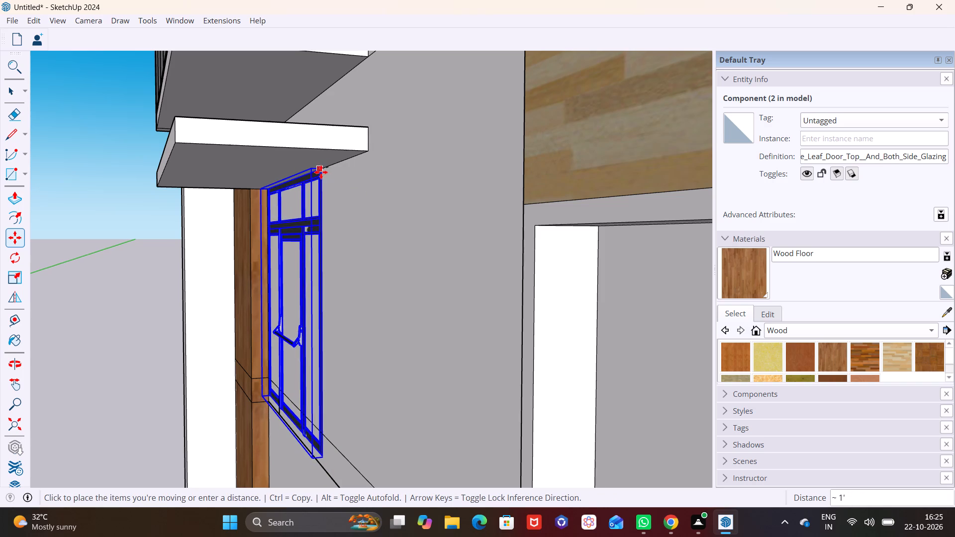
pyautogui.click(321, 172)
# Move the lower door slightly outward so its frame sits in front of the wall face.
pyautogui.moveTo(256, 235); pyautogui.dragTo(495, 272, button='middle')
pyautogui.moveTo(496, 303); pyautogui.dragTo(566, 201, button='middle')
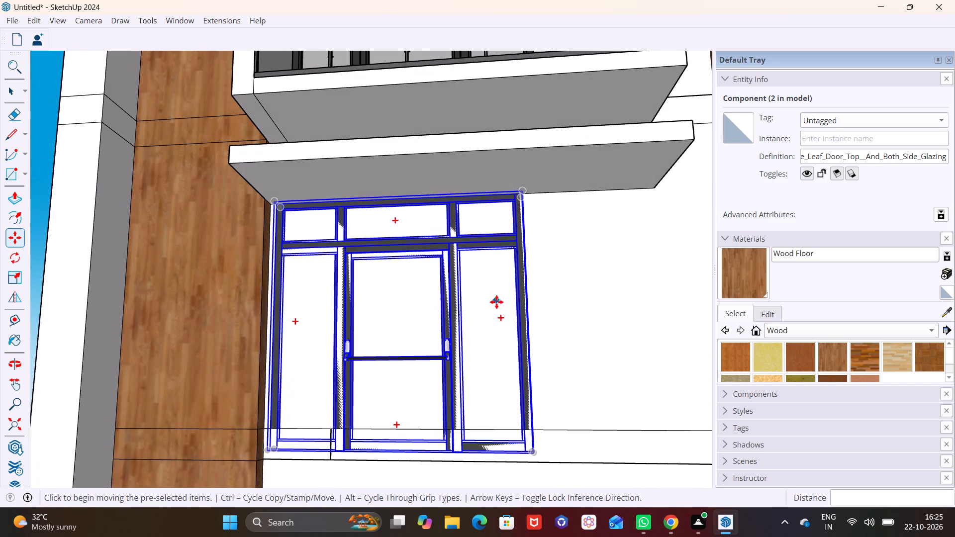
pyautogui.moveTo(472, 325); pyautogui.dragTo(434, 221, button='middle')
pyautogui.moveTo(443, 280); pyautogui.dragTo(216, 374, button='middle')
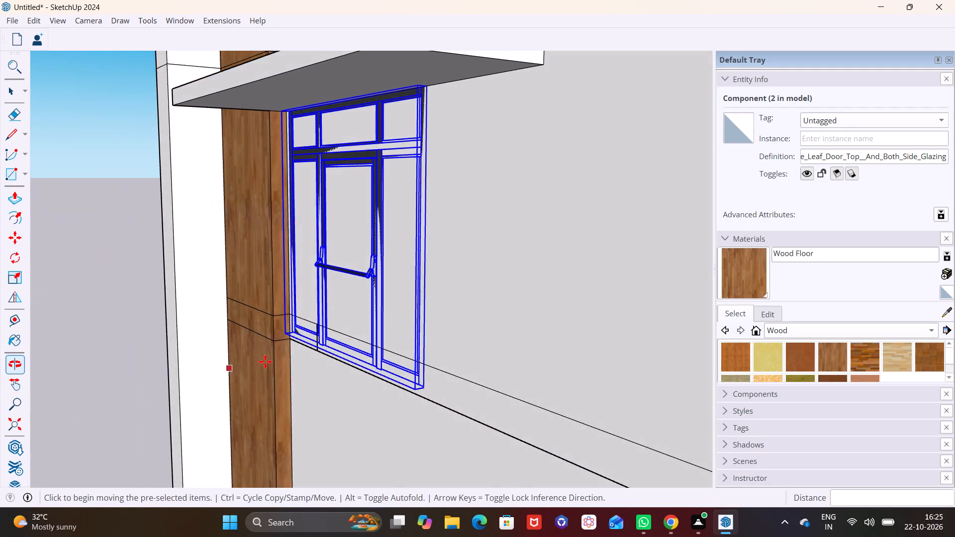
pyautogui.moveTo(382, 357); pyautogui.dragTo(342, 367, button='middle')
pyautogui.click(373, 402)
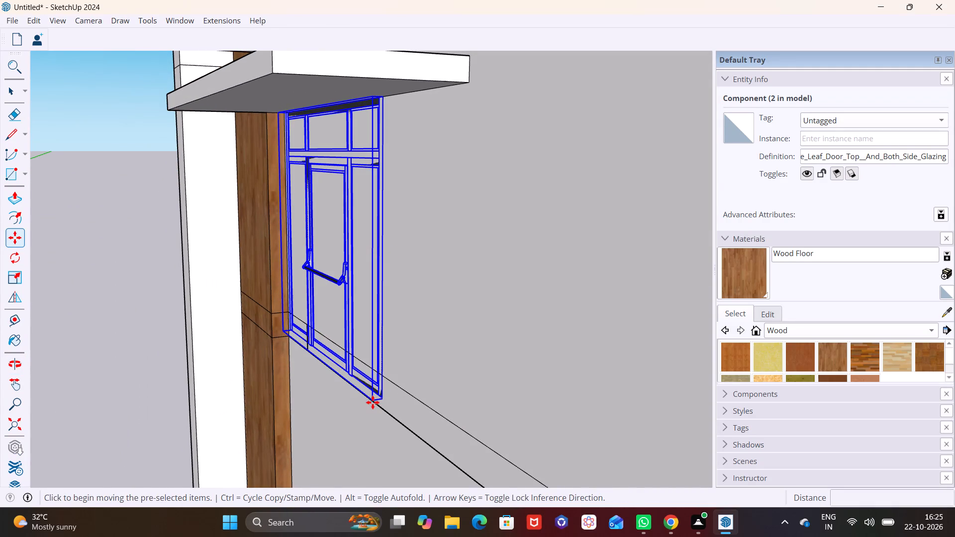
pyautogui.click(365, 403)
pyautogui.press('space')
pyautogui.click(434, 382)
# Scale the lower door to about 1.50 on red and 0.74 on green, widening it to the slab's far end.
pyautogui.moveTo(323, 359); pyautogui.dragTo(368, 362, button='middle')
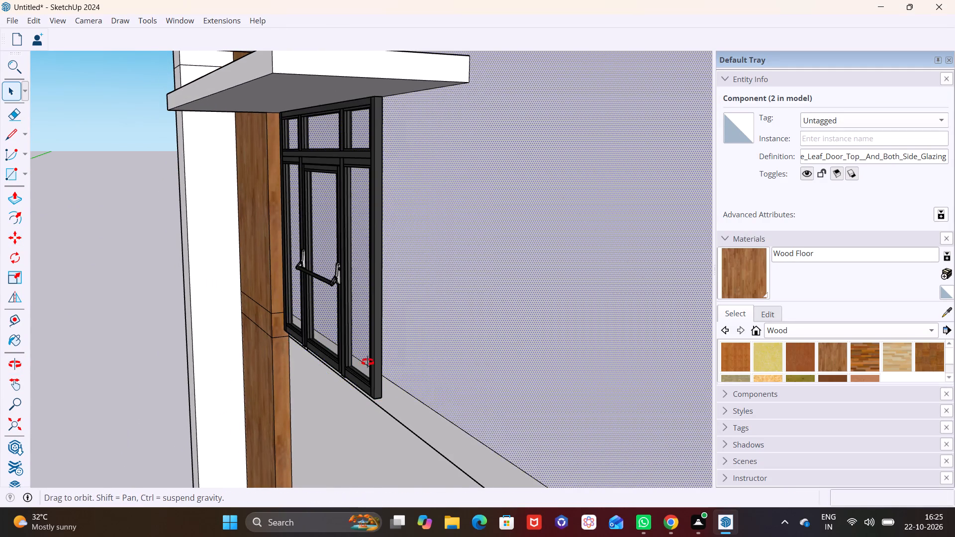
pyautogui.moveTo(368, 362); pyautogui.dragTo(513, 334, button='middle')
pyautogui.scroll(-2, 486, 308)
pyautogui.scroll(-2, 431, 292)
pyautogui.moveTo(430, 289); pyautogui.dragTo(513, 326, button='middle')
pyautogui.scroll(-6, 444, 281)
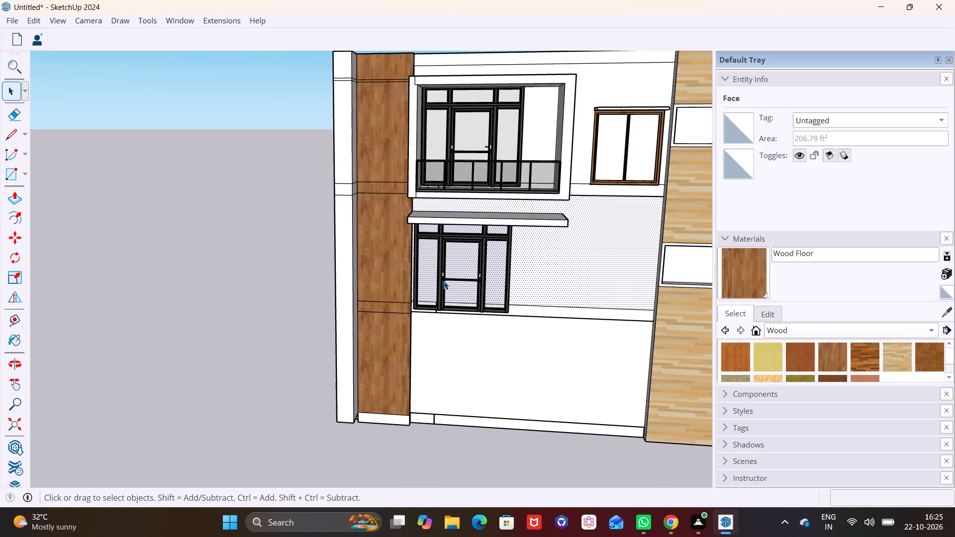
pyautogui.keyDown('shift'); pyautogui.moveTo(444, 281); pyautogui.dragTo(281, 335, button='middle'); pyautogui.keyUp('shift')
pyautogui.moveTo(298, 326); pyautogui.dragTo(219, 304, button='middle')
pyautogui.scroll(5, 258, 298)
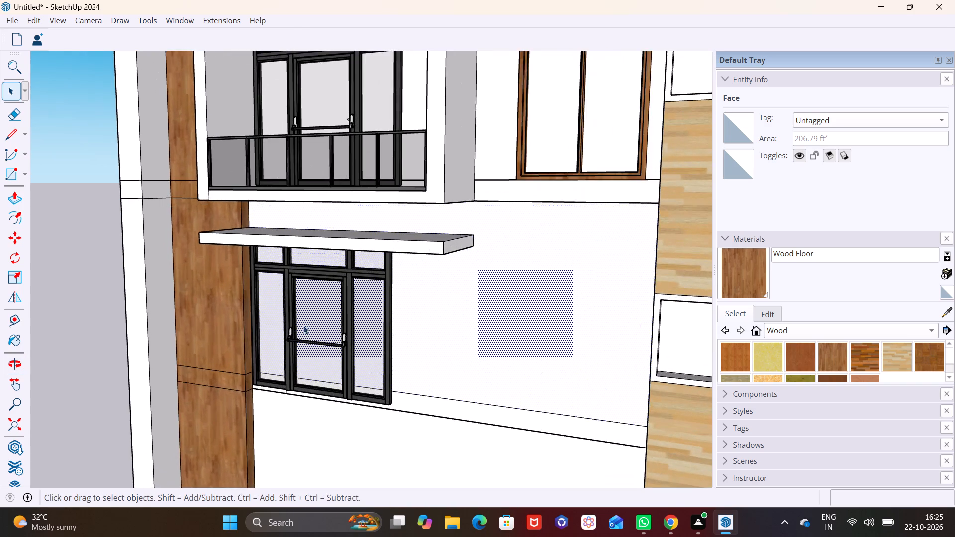
pyautogui.keyDown('shift'); pyautogui.moveTo(308, 328); pyautogui.dragTo(218, 307, button='middle'); pyautogui.keyUp('shift')
pyautogui.click(293, 308)
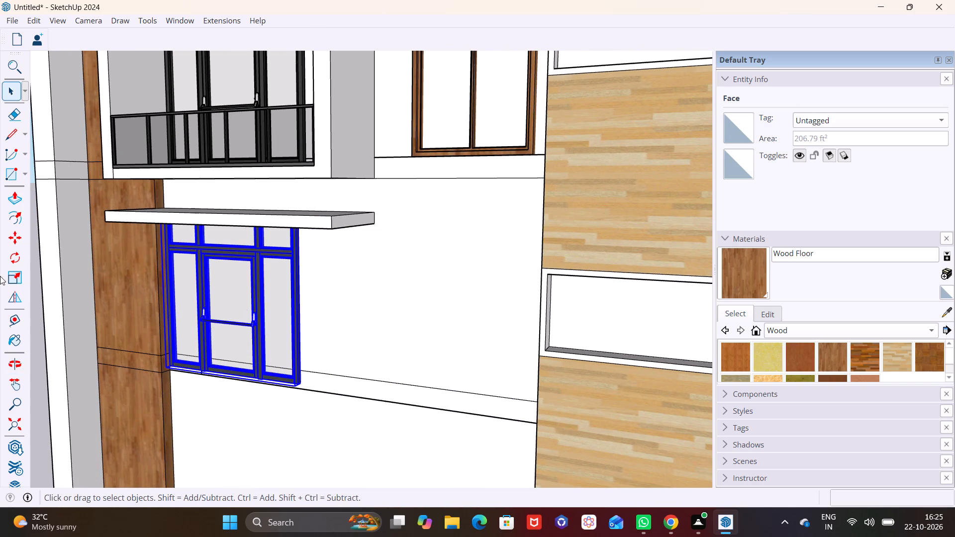
pyautogui.click(18, 279)
pyautogui.moveTo(266, 309); pyautogui.dragTo(195, 338, button='middle')
pyautogui.scroll(6, 273, 333)
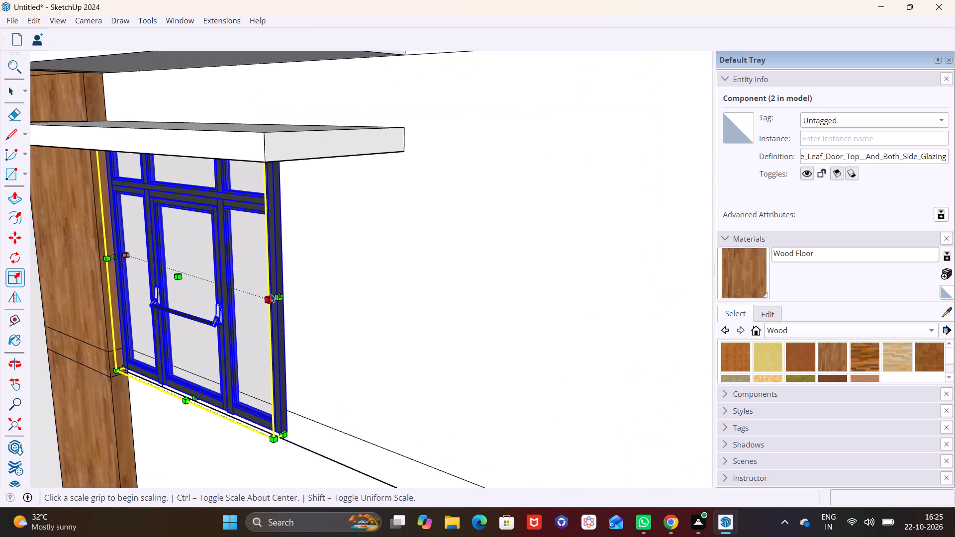
pyautogui.click(284, 294)
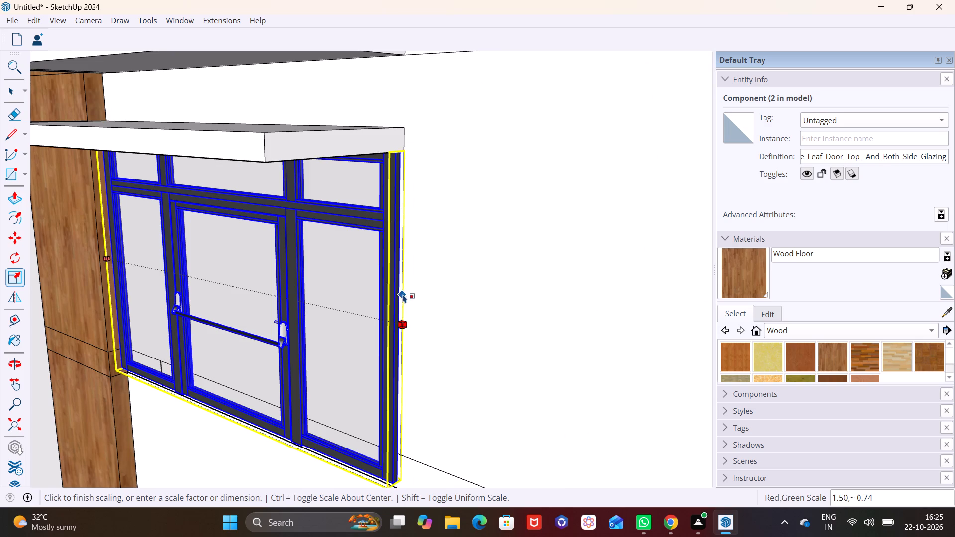
pyautogui.click(403, 294)
# Scale the lower door to about 0.92 along the blue axis so its bottom meets the upper edge of the wall band.
pyautogui.moveTo(301, 373); pyautogui.dragTo(354, 236, button='middle')
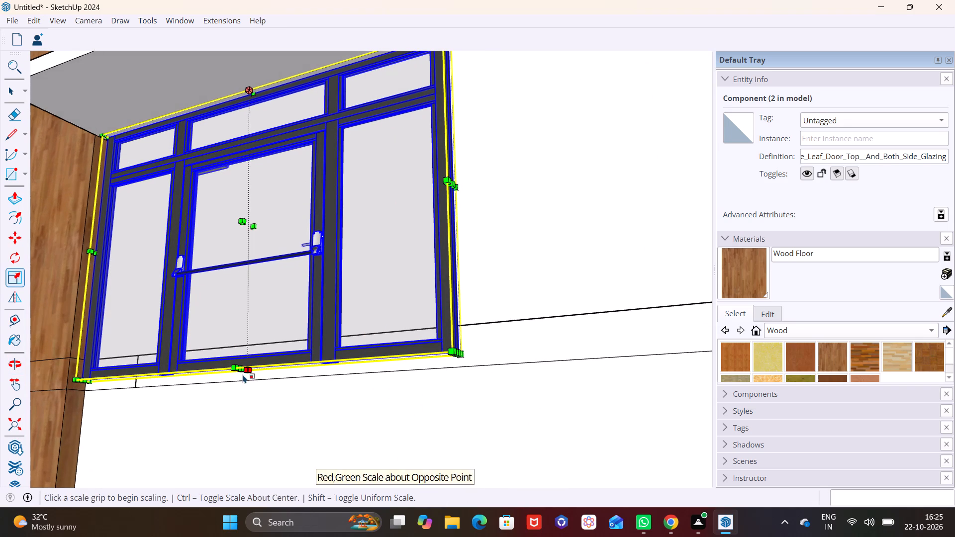
pyautogui.click(241, 368)
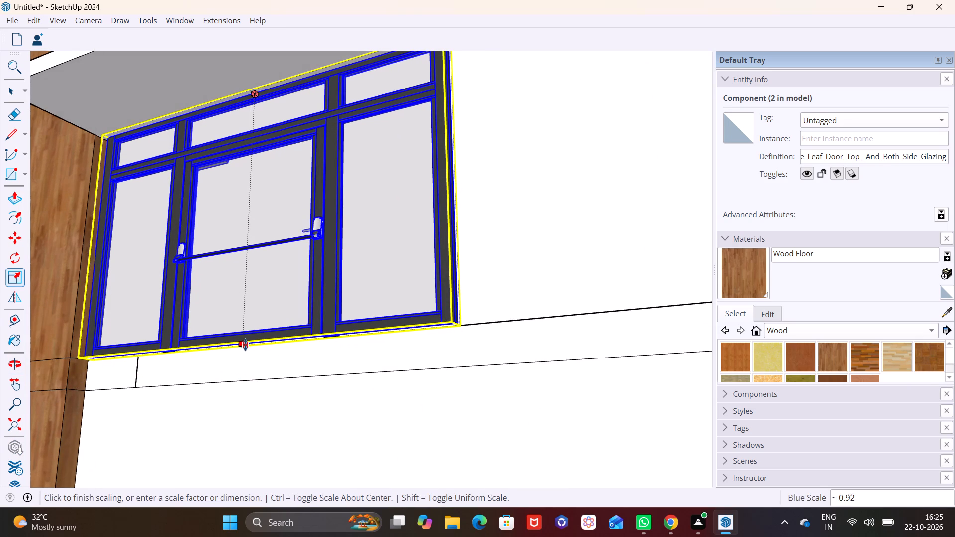
pyautogui.click(245, 339)
pyautogui.press('space')
pyautogui.click(313, 413)
# Review the whole building from several sides to examine the facade with both glass doors.
pyautogui.scroll(-4, 313, 414)
pyautogui.moveTo(316, 410); pyautogui.dragTo(302, 464, button='middle')
pyautogui.scroll(-3, 317, 312)
pyautogui.moveTo(316, 342); pyautogui.dragTo(307, 383, button='middle')
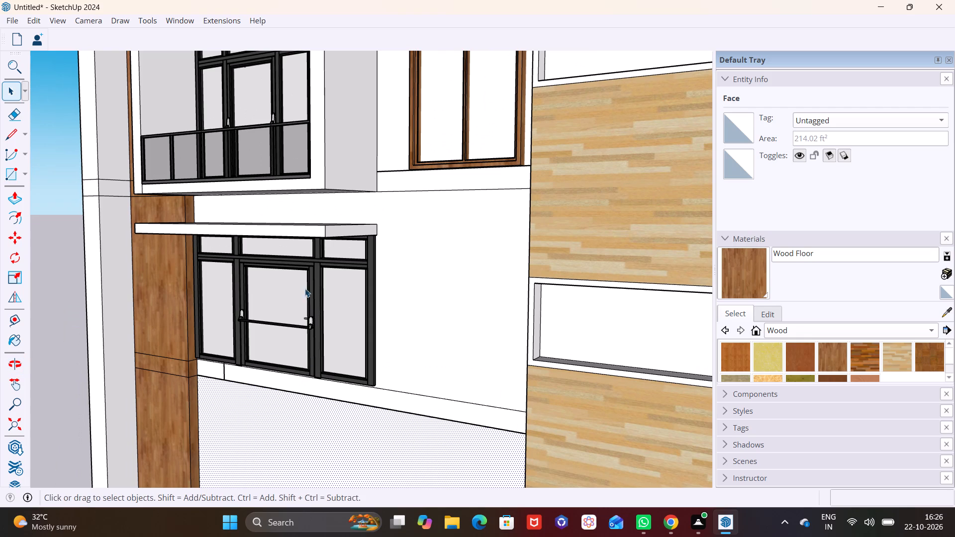
pyautogui.scroll(-2, 329, 276)
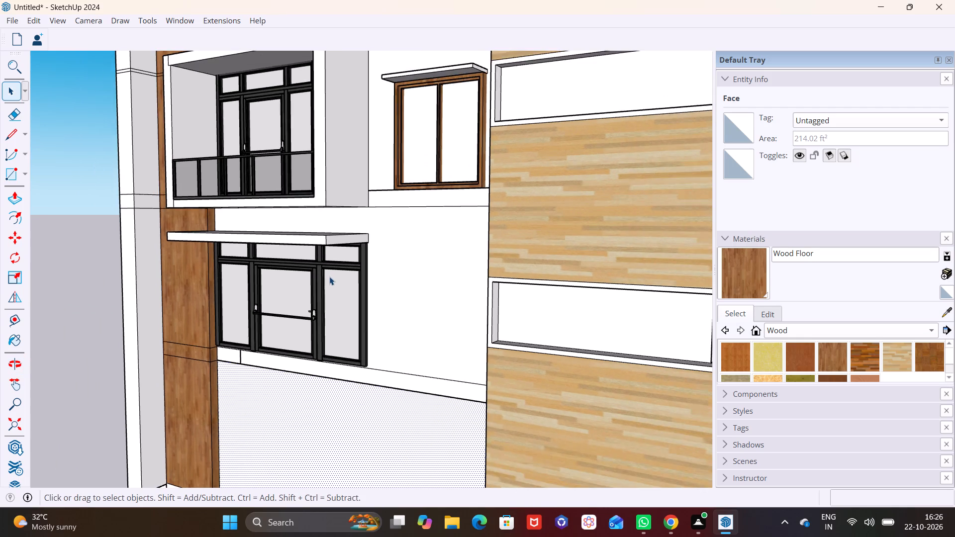
pyautogui.scroll(-3, 329, 276)
pyautogui.keyDown('shift'); pyautogui.scroll(-6, 329, 276); pyautogui.keyUp('shift')
pyautogui.moveTo(329, 276); pyautogui.dragTo(266, 279, button='middle')
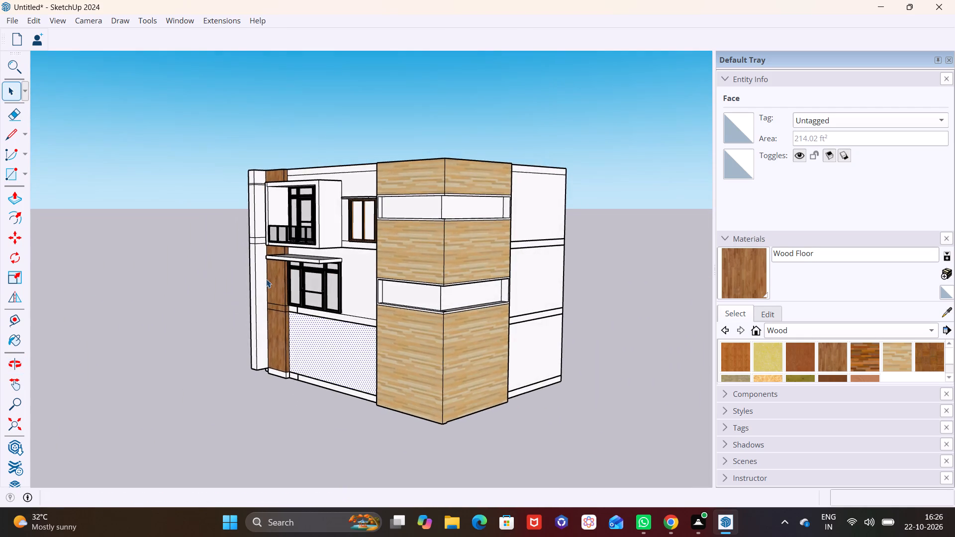
pyautogui.scroll(-5, 280, 274)
pyautogui.keyDown('shift'); pyautogui.moveTo(281, 274); pyautogui.dragTo(217, 324, button='middle'); pyautogui.keyUp('shift')
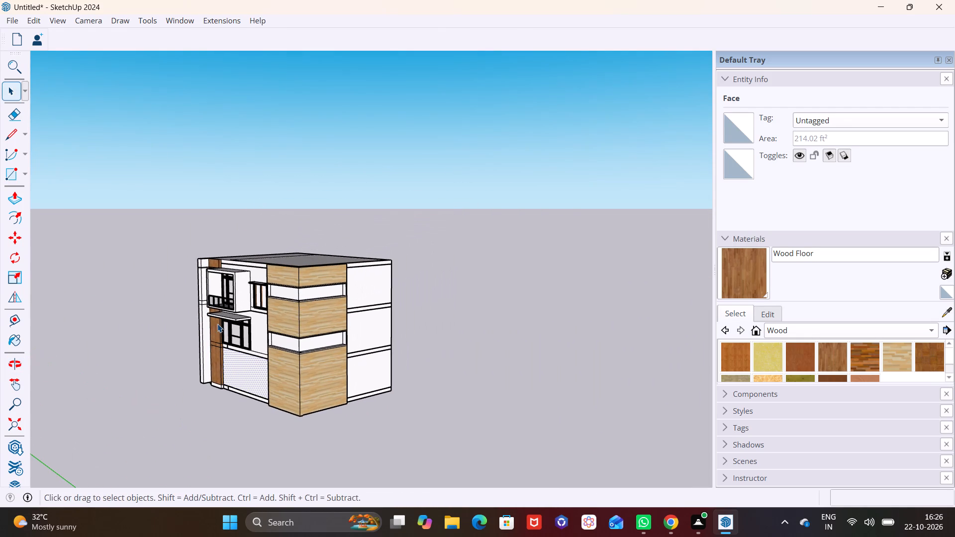
pyautogui.moveTo(235, 331); pyautogui.dragTo(277, 325, button='middle')
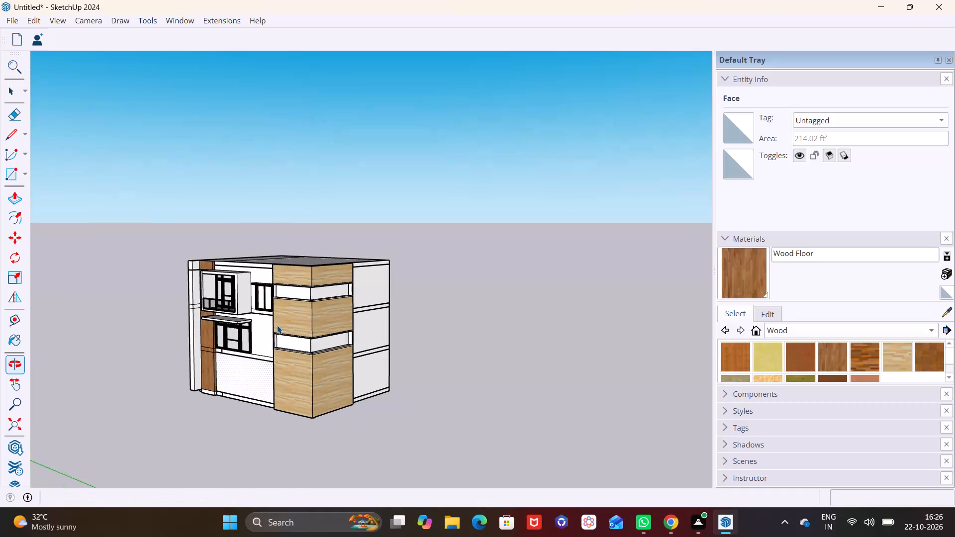
pyautogui.scroll(-3, 280, 327)
pyautogui.scroll(4, 276, 330)
pyautogui.scroll(-6, 274, 332)
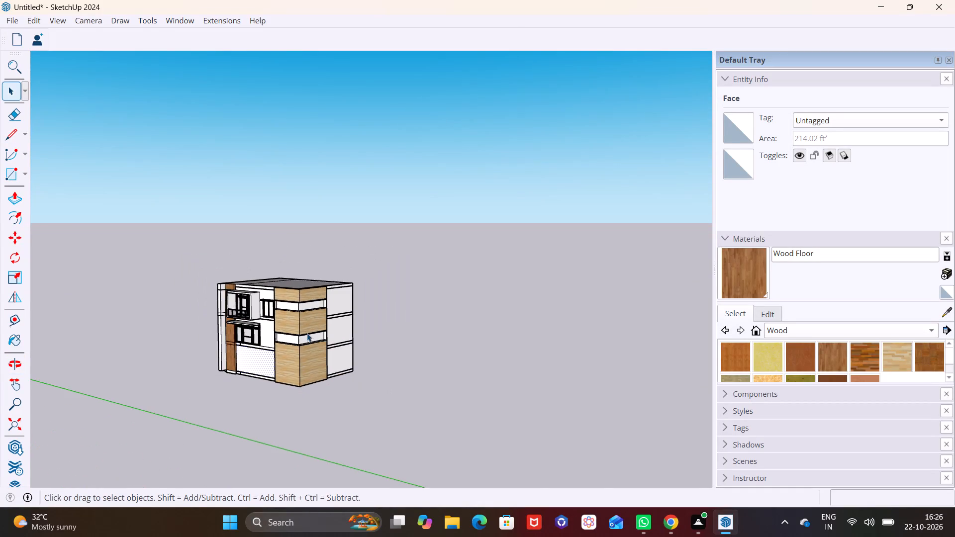
pyautogui.moveTo(307, 333); pyautogui.dragTo(210, 342, button='middle')
pyautogui.moveTo(219, 334); pyautogui.dragTo(170, 345, button='middle')
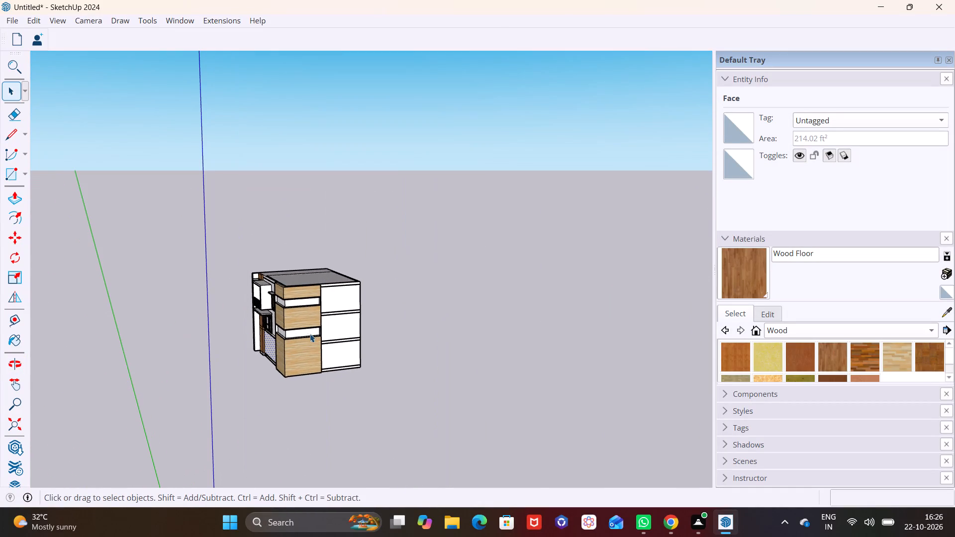
# Examine the building's wood-clad corner volume, plain side wall and front facade to see what openings are still needed.
pyautogui.scroll(6, 355, 332)
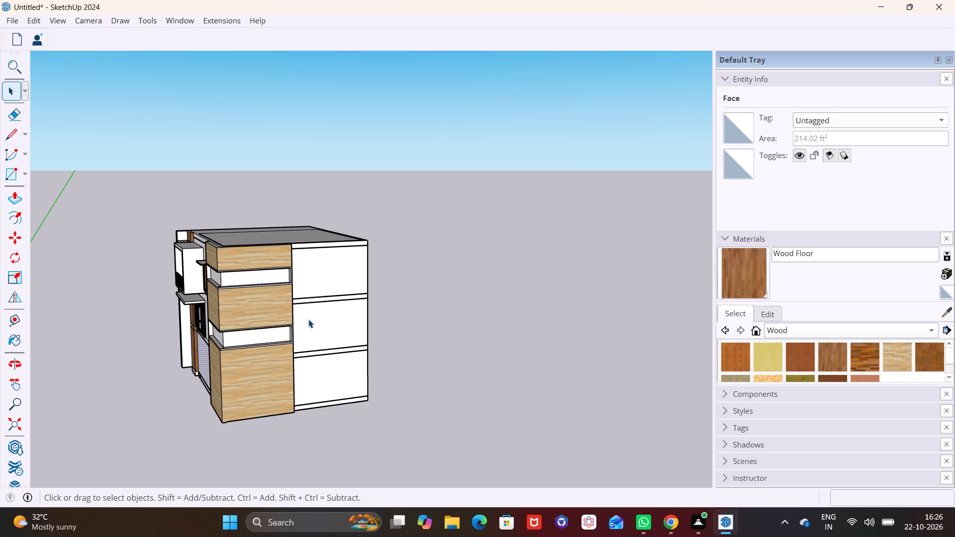
pyautogui.moveTo(308, 319); pyautogui.dragTo(297, 363, button='middle')
pyautogui.scroll(2, 286, 350)
pyautogui.moveTo(285, 348); pyautogui.dragTo(282, 321, button='middle')
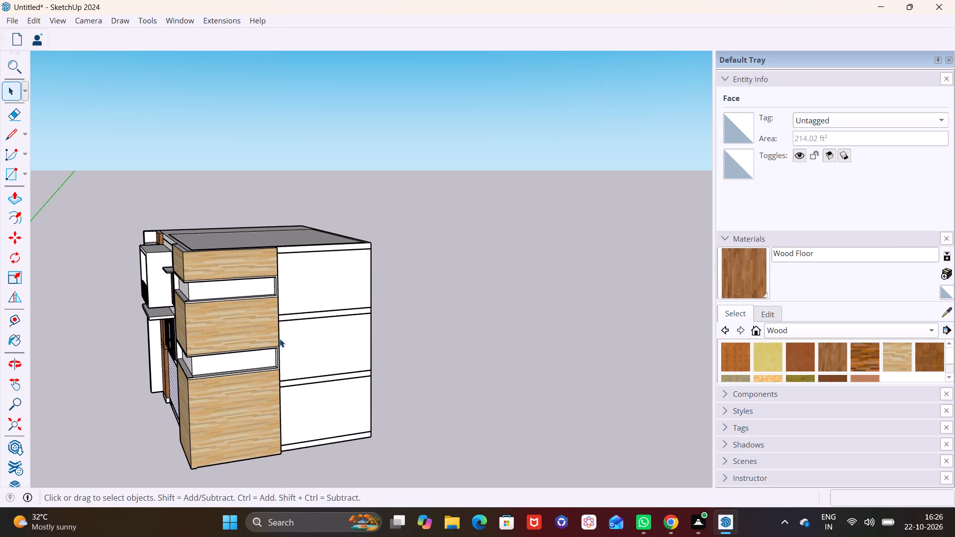
pyautogui.moveTo(279, 339); pyautogui.dragTo(257, 313, button='middle')
pyautogui.keyDown('shift'); pyautogui.moveTo(262, 309); pyautogui.dragTo(252, 309, button='middle'); pyautogui.keyUp('shift')
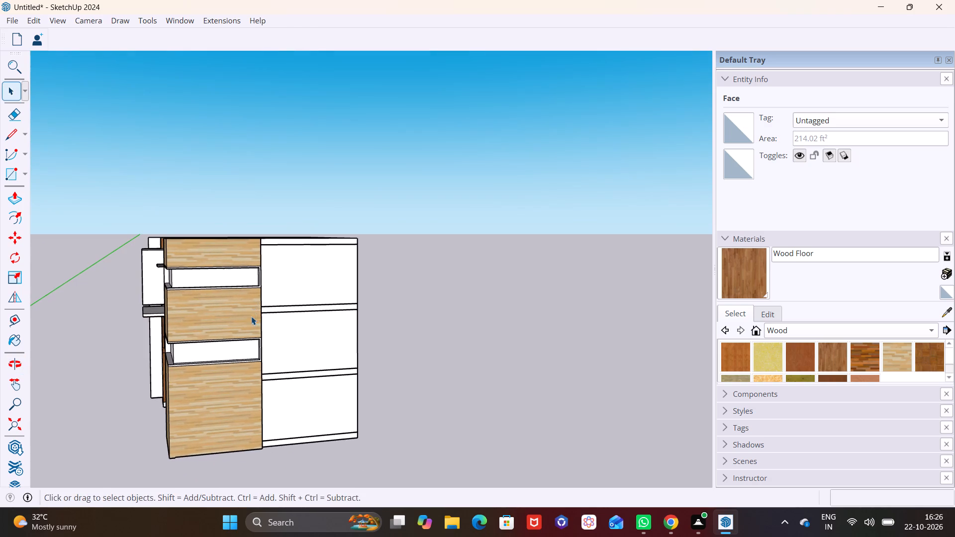
pyautogui.moveTo(275, 324); pyautogui.dragTo(494, 299, button='middle')
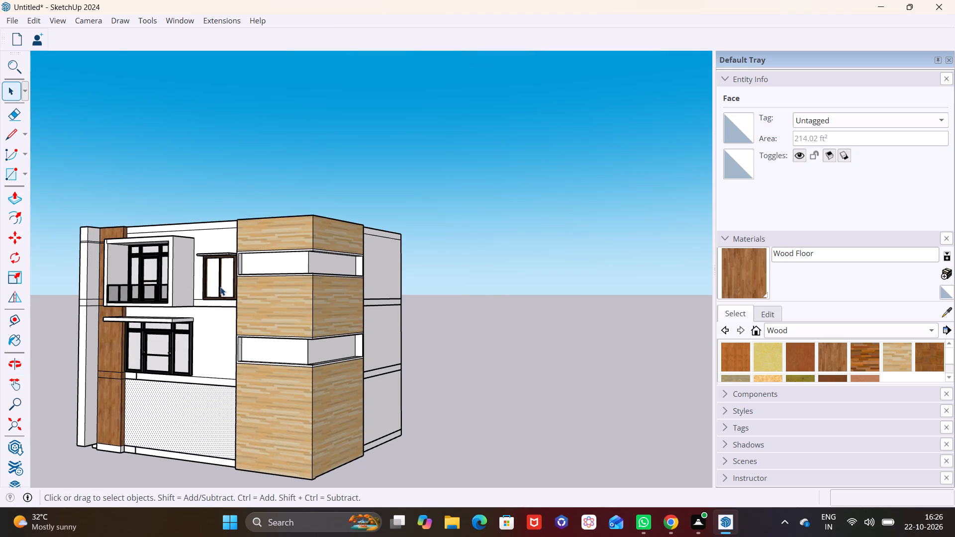
# Search the 3D Warehouse models for WINDOW.
pyautogui.click(186, 23)
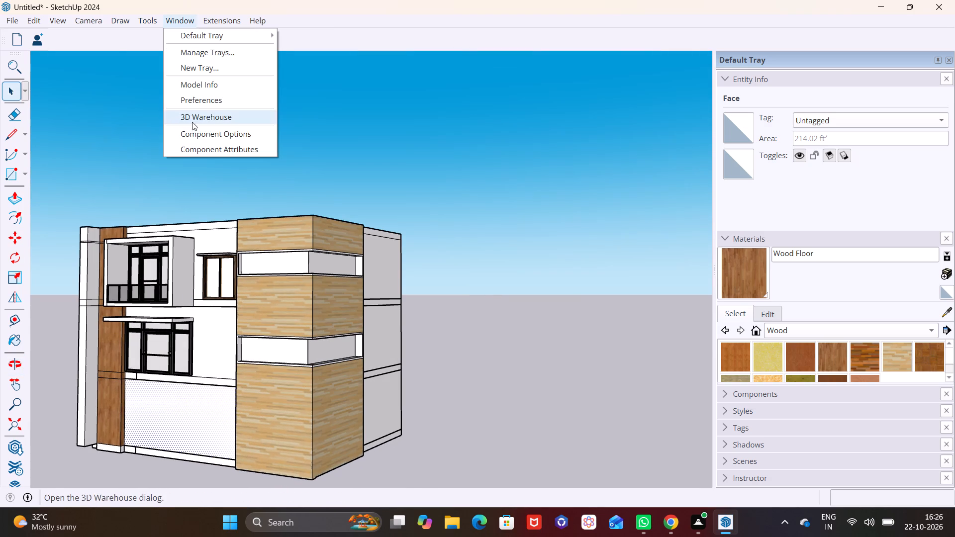
pyautogui.click(194, 123)
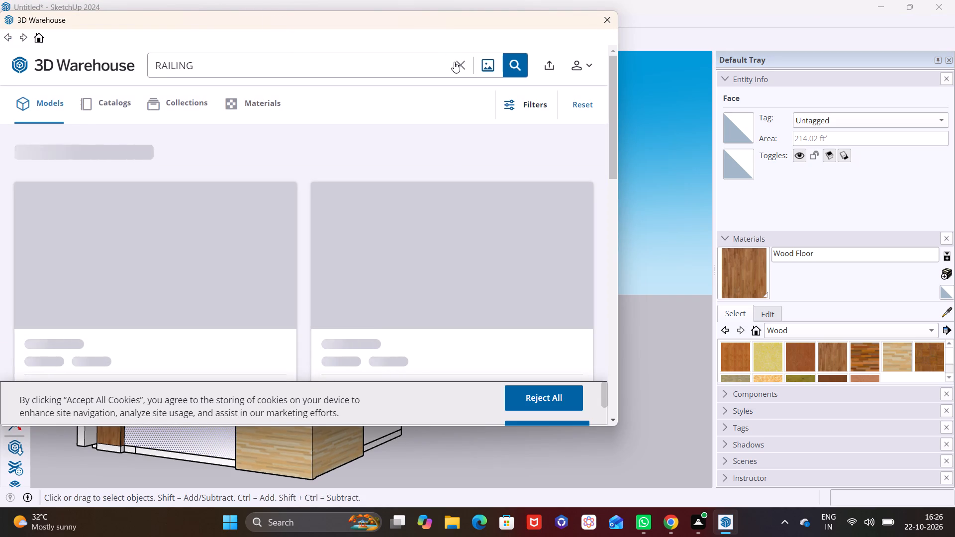
pyautogui.click(459, 62)
pyautogui.write('WINDOW')
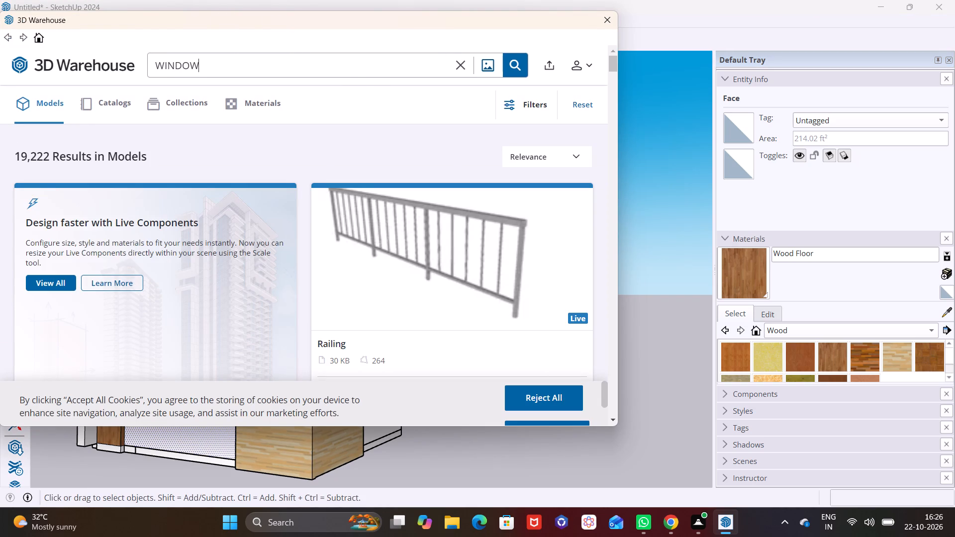
pyautogui.press('Return')
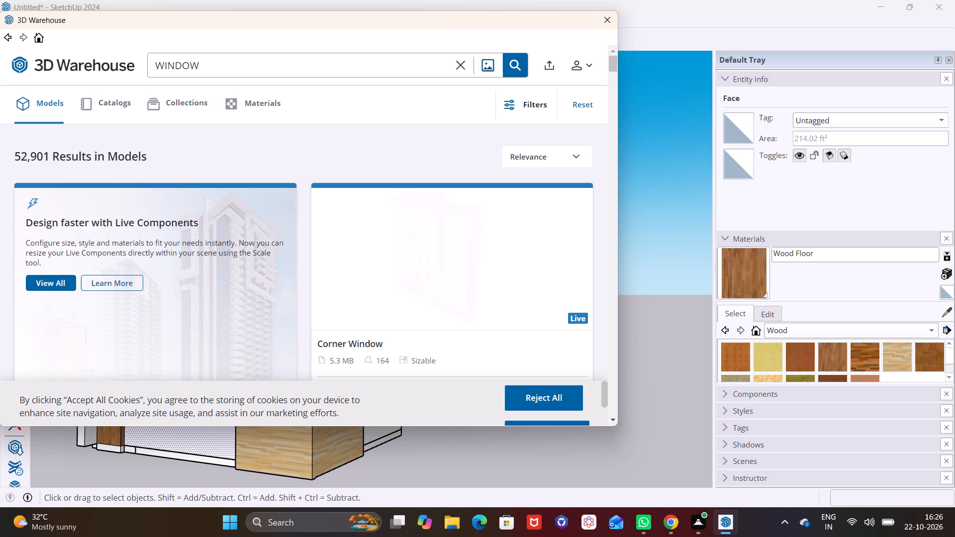
# Browse the window models and load the black-framed three-pane Window directly into the model.
pyautogui.scroll(1, 235, 249)
pyautogui.scroll(-1, 239, 250)
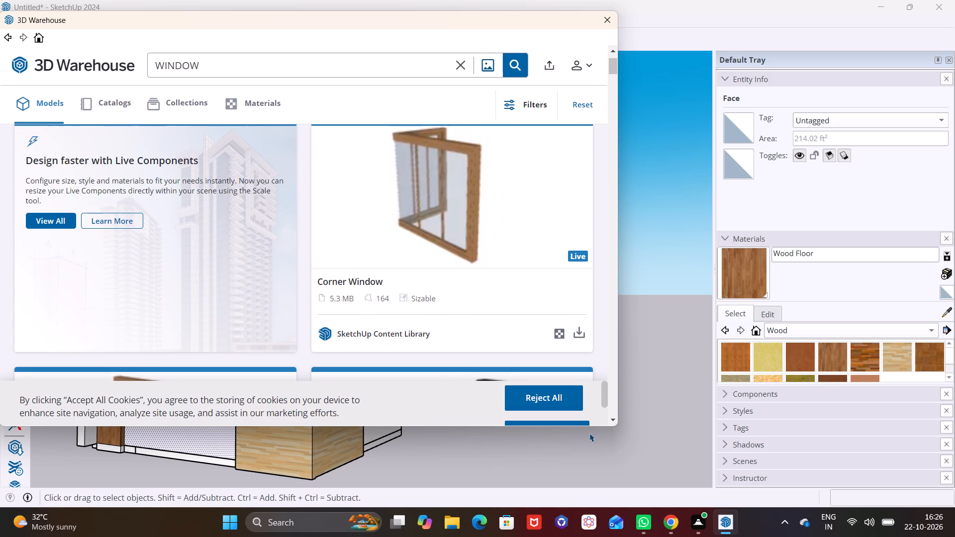
pyautogui.click(613, 420)
pyautogui.click(613, 420)
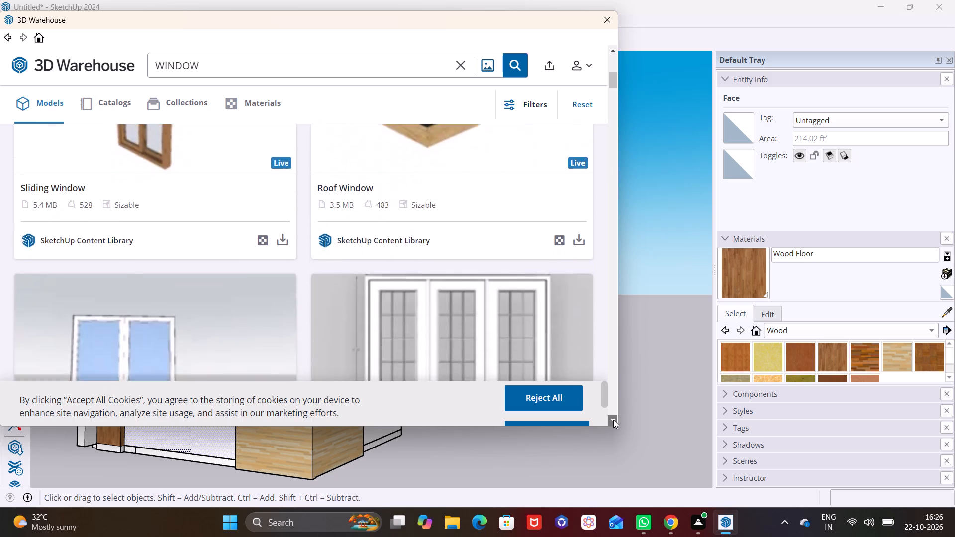
pyautogui.click(613, 420)
pyautogui.click(613, 420)
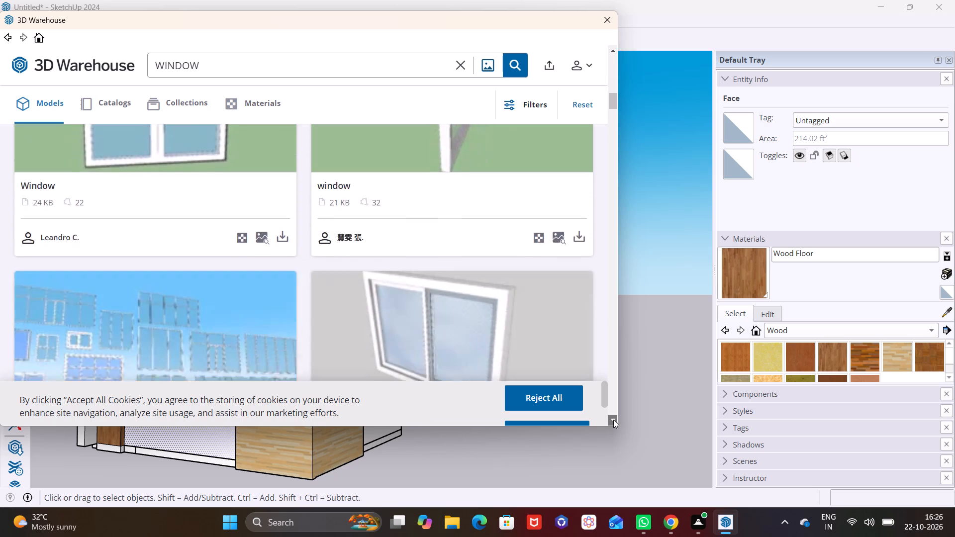
pyautogui.click(612, 420)
pyautogui.click(612, 420)
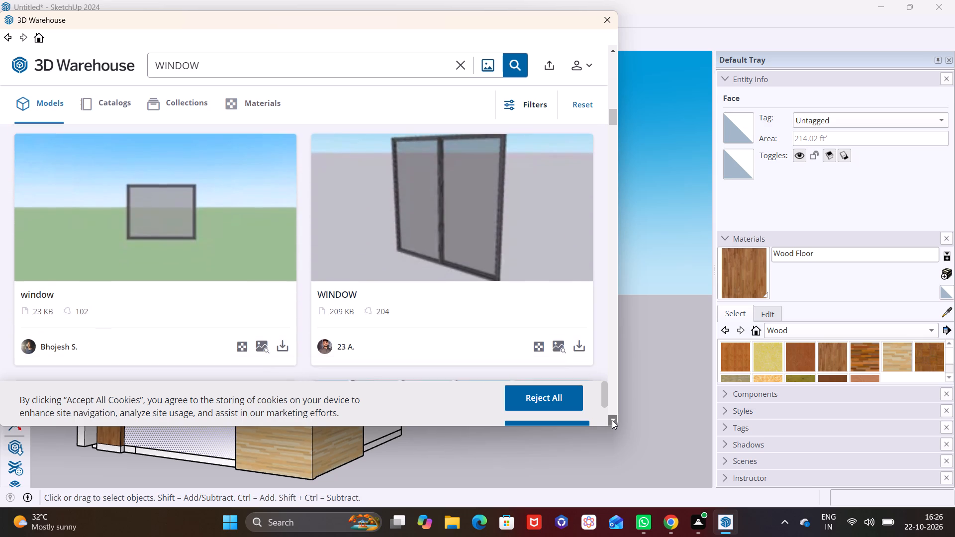
pyautogui.click(284, 362)
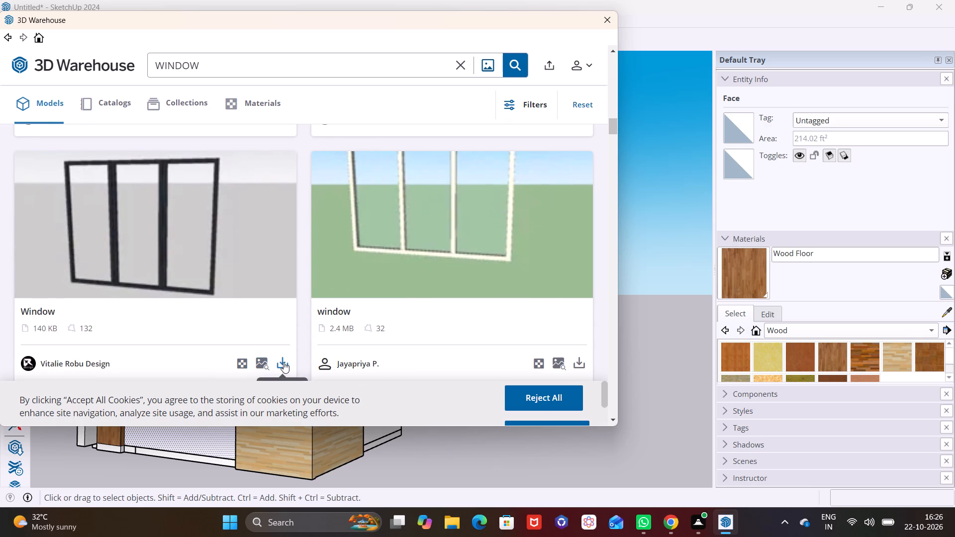
pyautogui.click(260, 233)
# Place the three-pane window on the middle storey of the plain side wall, against the wood-clad volume.
pyautogui.moveTo(425, 368); pyautogui.dragTo(160, 385, button='middle')
pyautogui.moveTo(375, 360); pyautogui.dragTo(162, 376, button='middle')
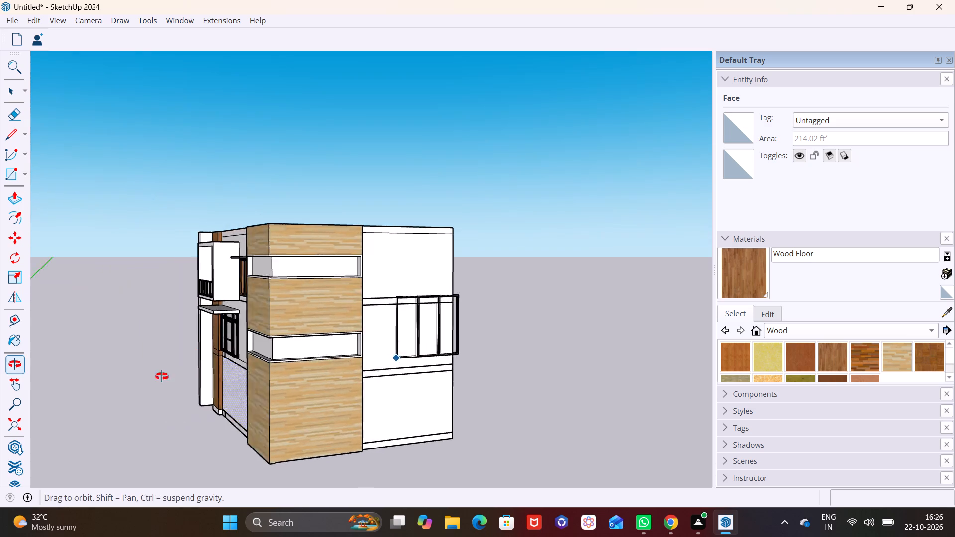
pyautogui.moveTo(162, 376); pyautogui.dragTo(153, 378, button='middle')
pyautogui.click(363, 369)
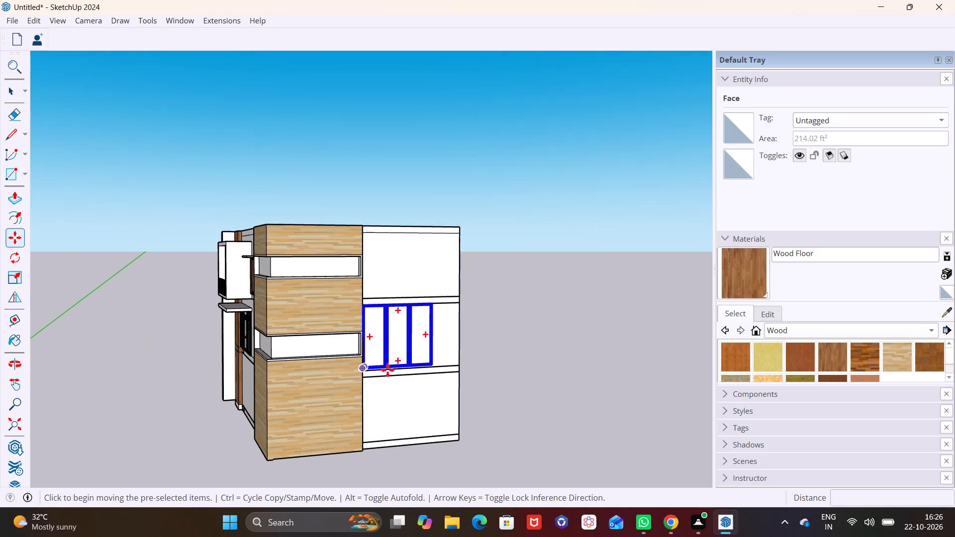
# Move the window about 1' 4 1/4" so its bottom corner meets the upper edge of the floor band below it.
pyautogui.scroll(5, 385, 364)
pyautogui.moveTo(378, 337); pyautogui.dragTo(237, 358, button='middle')
pyautogui.scroll(2, 266, 359)
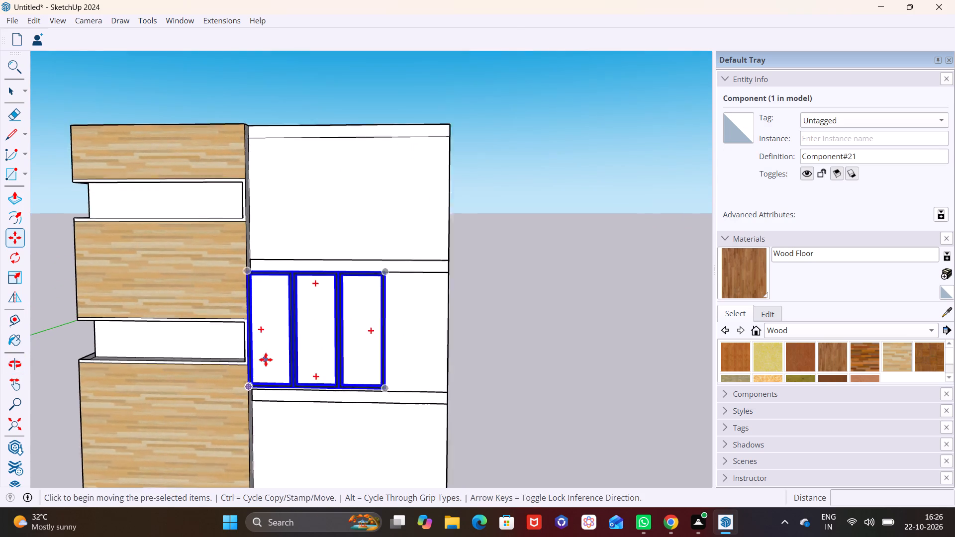
pyautogui.scroll(2, 266, 359)
pyautogui.moveTo(337, 376); pyautogui.dragTo(198, 395, button='middle')
pyautogui.scroll(1, 201, 393)
pyautogui.scroll(4, 163, 352)
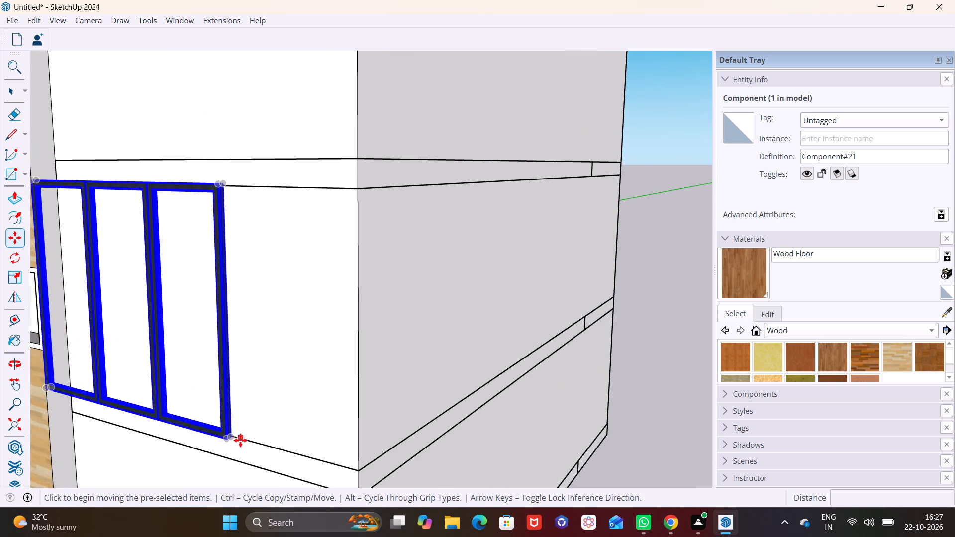
pyautogui.moveTo(234, 438); pyautogui.dragTo(97, 424, button='middle')
pyautogui.moveTo(83, 385); pyautogui.dragTo(87, 385)
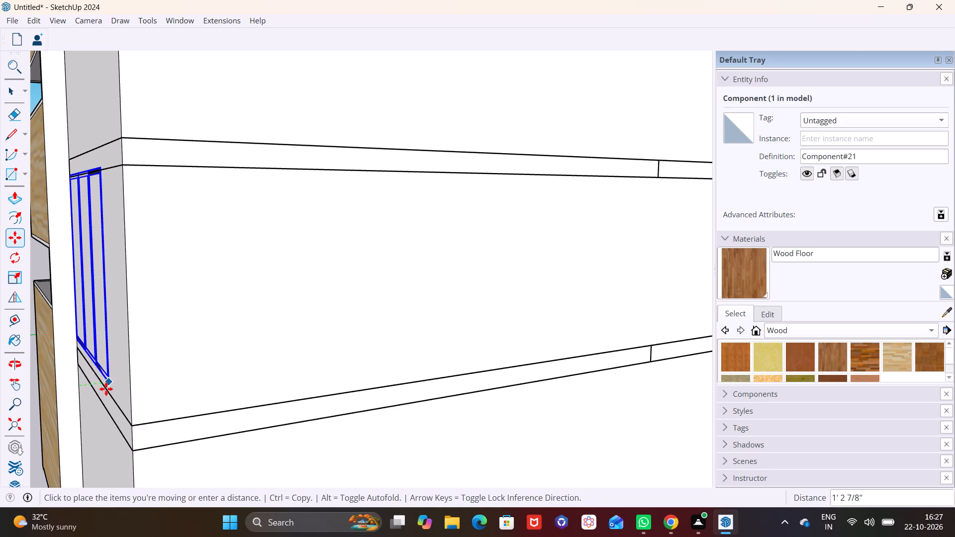
pyautogui.click(111, 391)
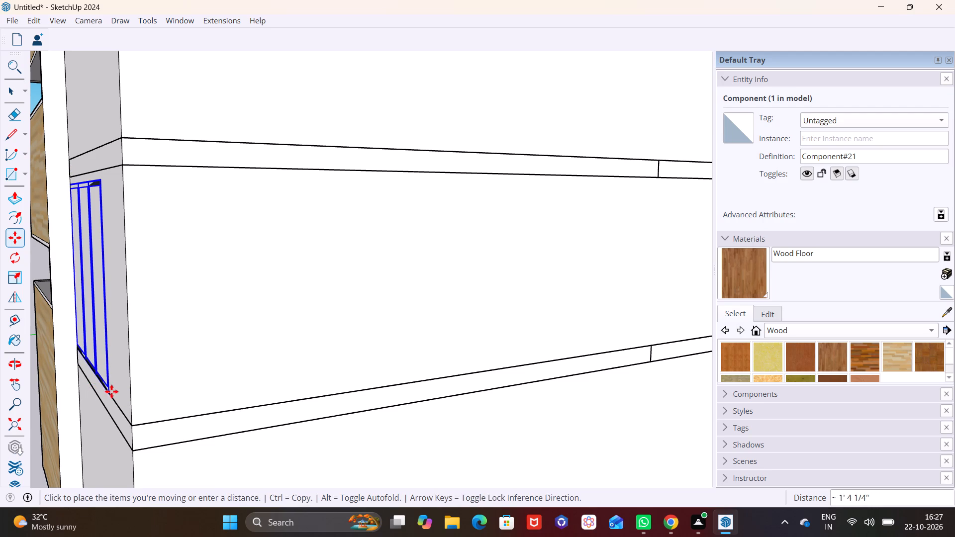
# Move the window slightly outward so its whole frame sits in front of the side wall face, and deselect it.
pyautogui.moveTo(129, 378); pyautogui.dragTo(294, 375, button='middle')
pyautogui.scroll(5, 205, 373)
pyautogui.moveTo(375, 376); pyautogui.dragTo(54, 412, button='middle')
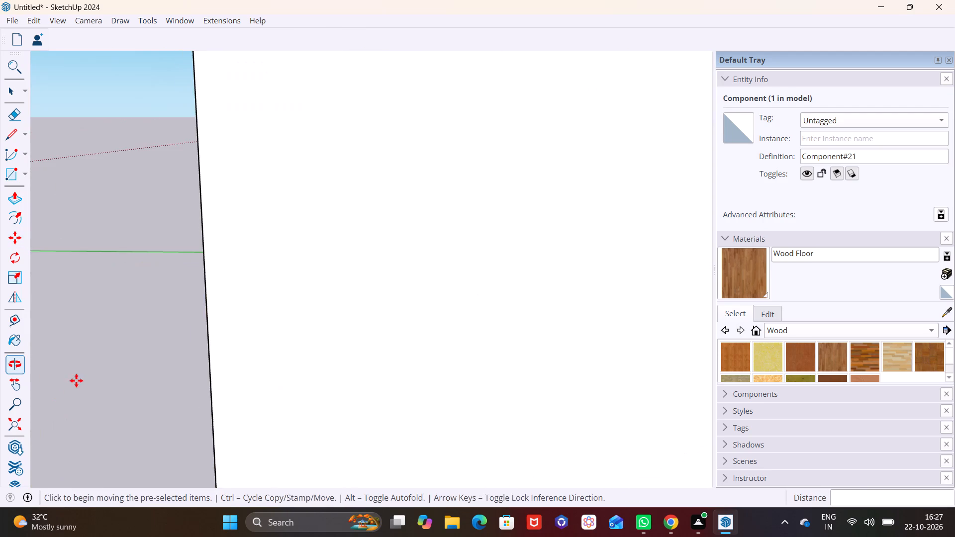
pyautogui.scroll(-2, 76, 380)
pyautogui.moveTo(210, 380); pyautogui.dragTo(423, 358, button='middle')
pyautogui.scroll(-3, 384, 363)
pyautogui.moveTo(372, 377); pyautogui.dragTo(343, 384, button='middle')
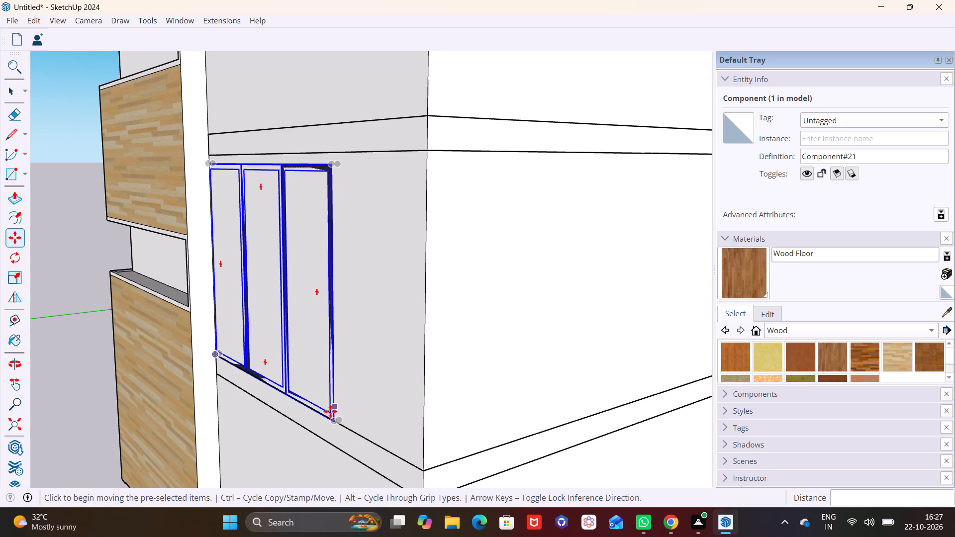
pyautogui.click(330, 420)
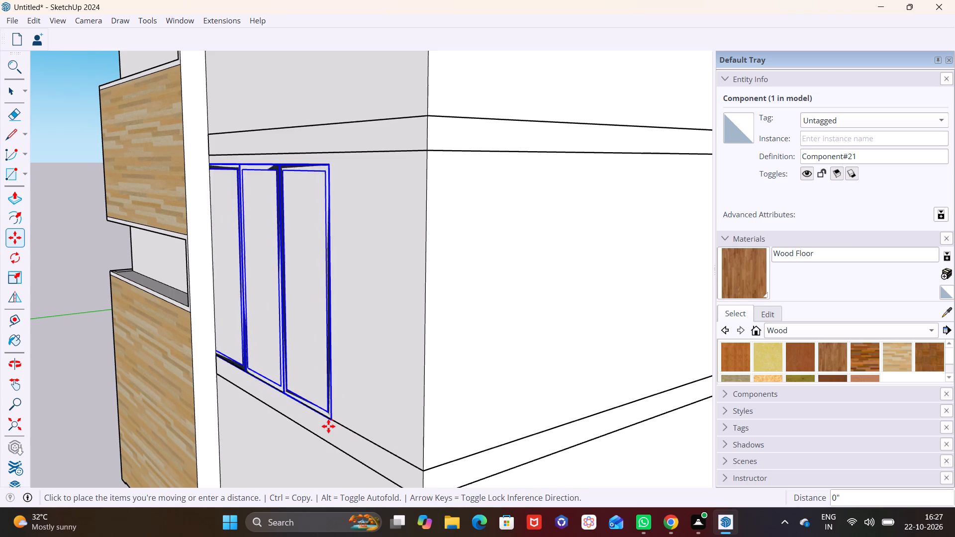
pyautogui.click(326, 428)
pyautogui.press('space')
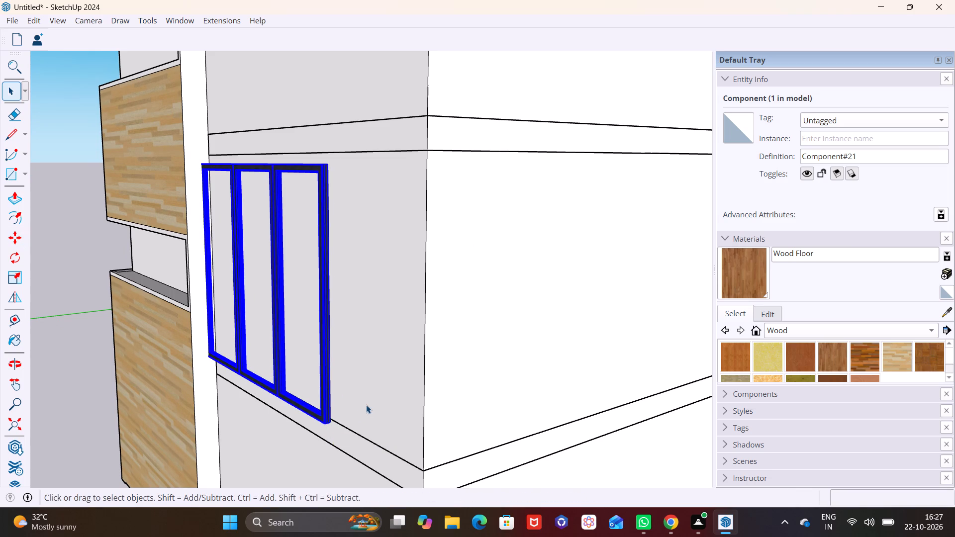
pyautogui.click(368, 403)
# Move the three-pane window straight down about 7' so it overlaps the floor band and the ground storey wall.
pyautogui.scroll(-11, 368, 403)
pyautogui.moveTo(341, 413); pyautogui.dragTo(505, 396, button='middle')
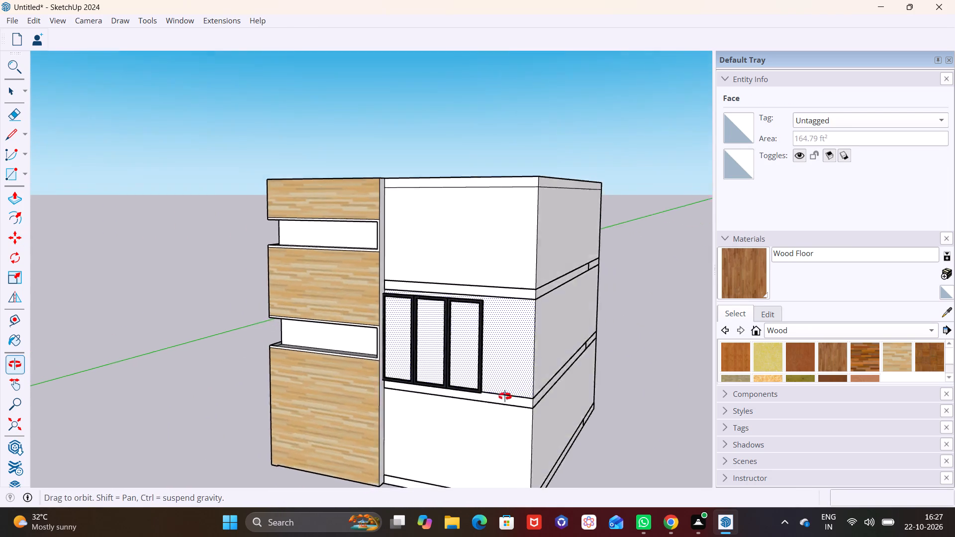
pyautogui.moveTo(505, 396); pyautogui.dragTo(507, 396, button='middle')
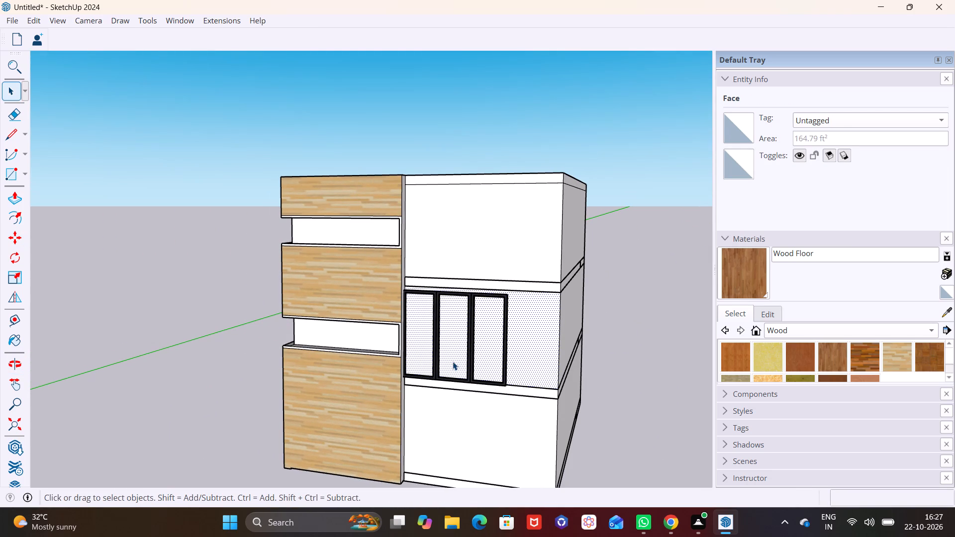
pyautogui.scroll(-2, 430, 351)
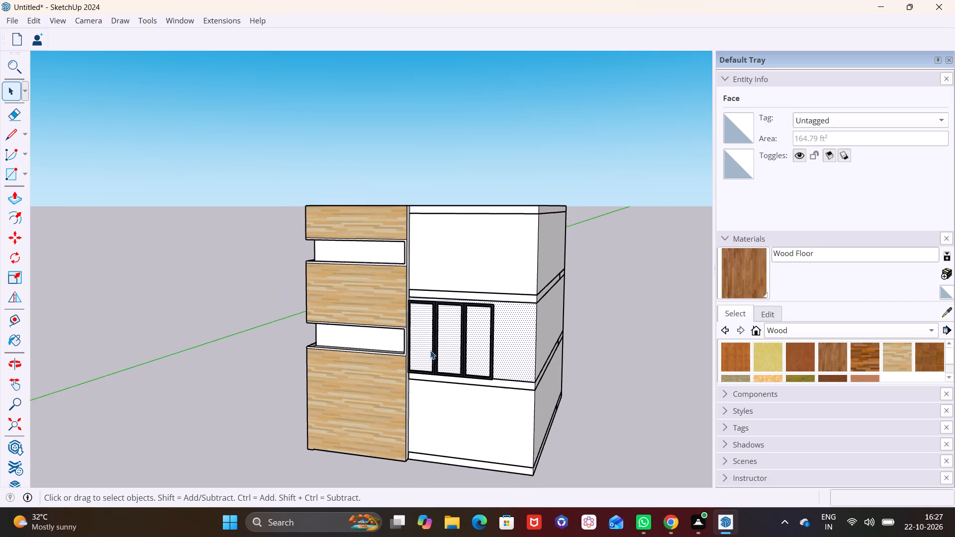
pyautogui.scroll(-2, 430, 351)
pyautogui.moveTo(430, 360); pyautogui.dragTo(369, 346, button='middle')
pyautogui.keyDown('shift'); pyautogui.moveTo(361, 364); pyautogui.dragTo(284, 415, button='middle'); pyautogui.keyUp('shift')
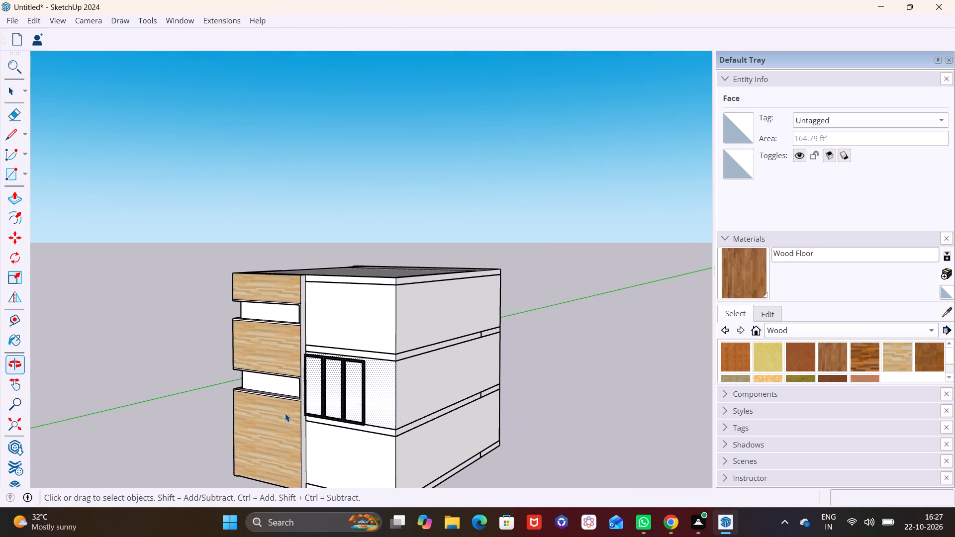
pyautogui.scroll(4, 325, 380)
pyautogui.moveTo(336, 389); pyautogui.dragTo(328, 327, button='middle')
pyautogui.scroll(2, 350, 364)
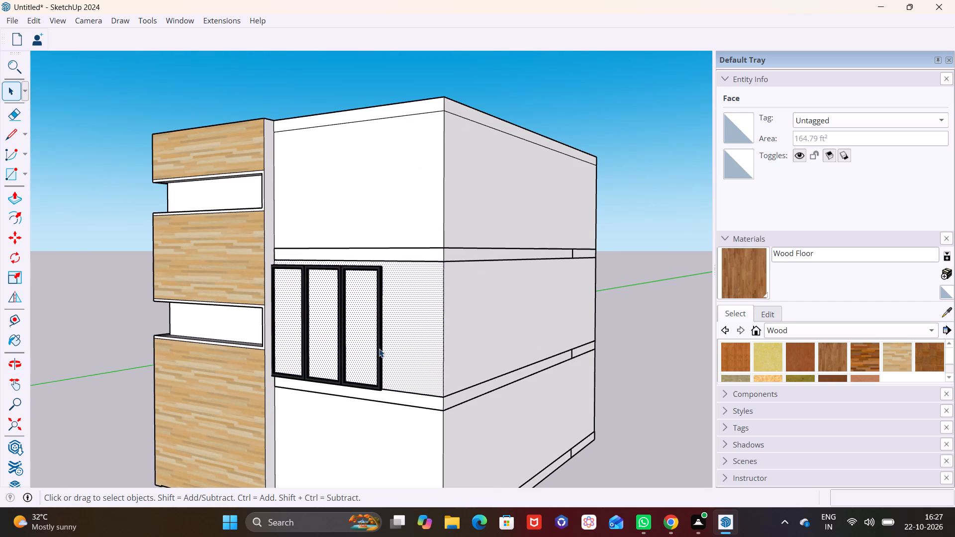
pyautogui.click(380, 348)
pyautogui.press('m')
pyautogui.click(379, 267)
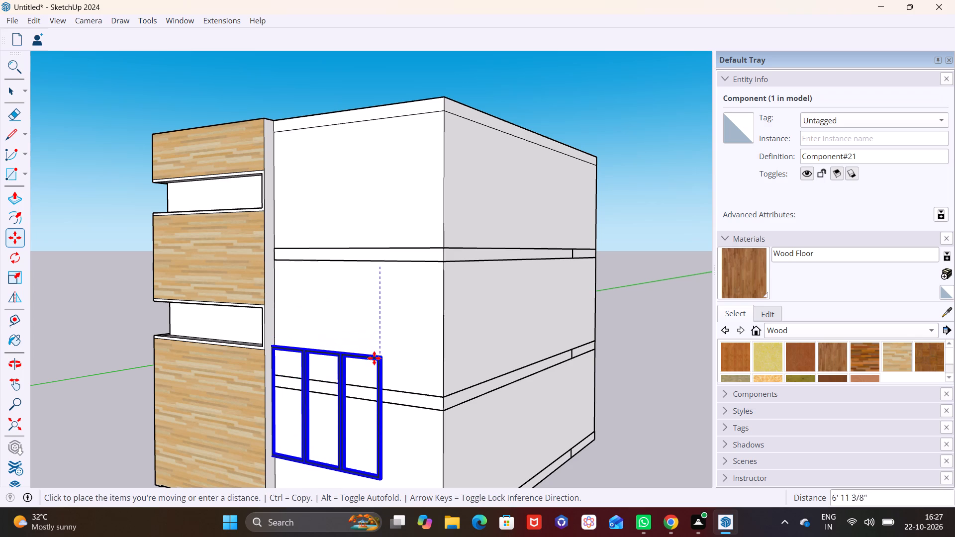
pyautogui.click(374, 362)
pyautogui.press('space')
pyautogui.click(640, 406)
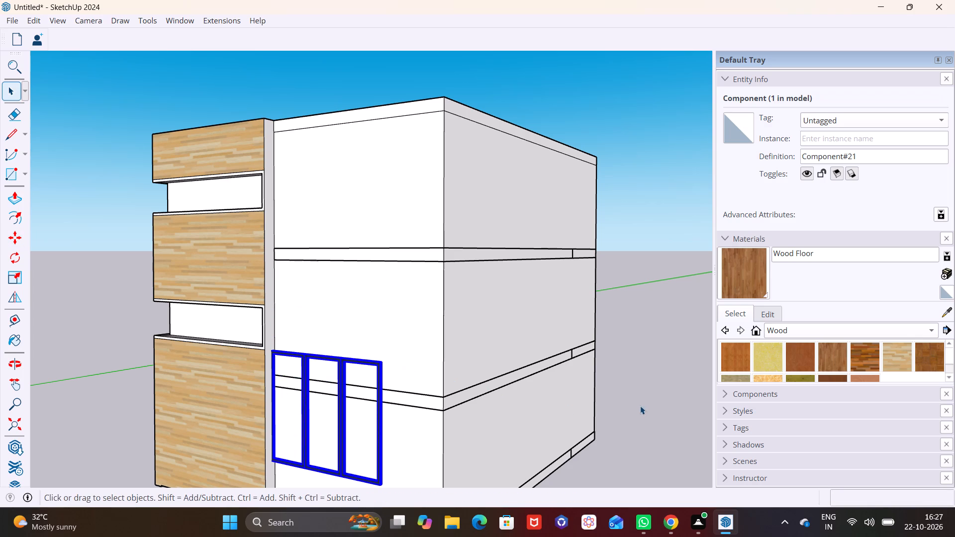
# Draw a thin rectangle about 6" high and 11' 1 5/8" wide on the side wall, directly above the three-pane window.
pyautogui.moveTo(477, 417); pyautogui.dragTo(474, 340, button='middle')
pyautogui.scroll(1, 474, 340)
pyautogui.moveTo(395, 376); pyautogui.dragTo(285, 447, button='middle')
pyautogui.keyDown('shift'); pyautogui.moveTo(260, 425); pyautogui.dragTo(415, 372, button='middle'); pyautogui.keyUp('shift')
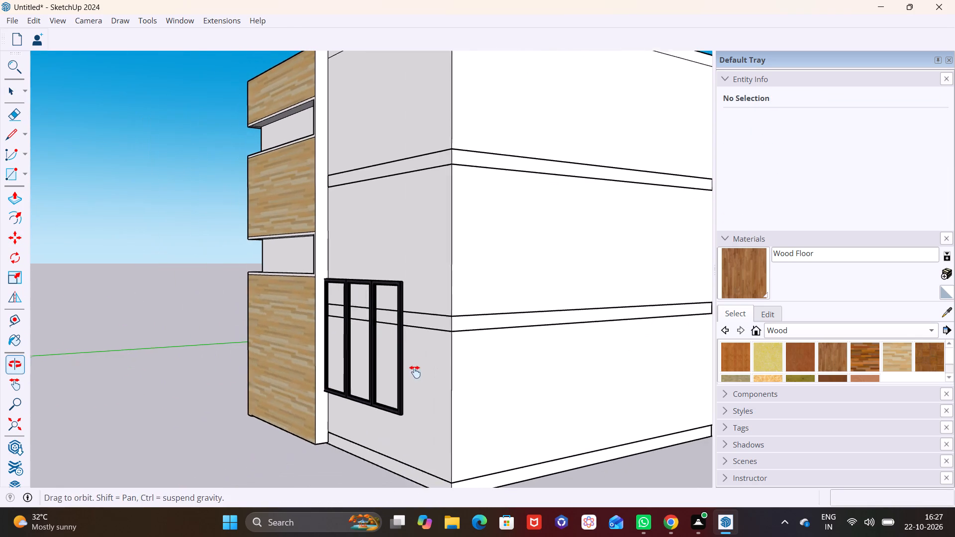
pyautogui.keyDown('shift'); pyautogui.moveTo(415, 372); pyautogui.dragTo(416, 371, button='middle'); pyautogui.keyUp('shift')
pyautogui.moveTo(360, 367); pyautogui.dragTo(439, 381, button='middle')
pyautogui.keyDown('shift'); pyautogui.moveTo(431, 358); pyautogui.dragTo(392, 374, button='middle'); pyautogui.keyUp('shift')
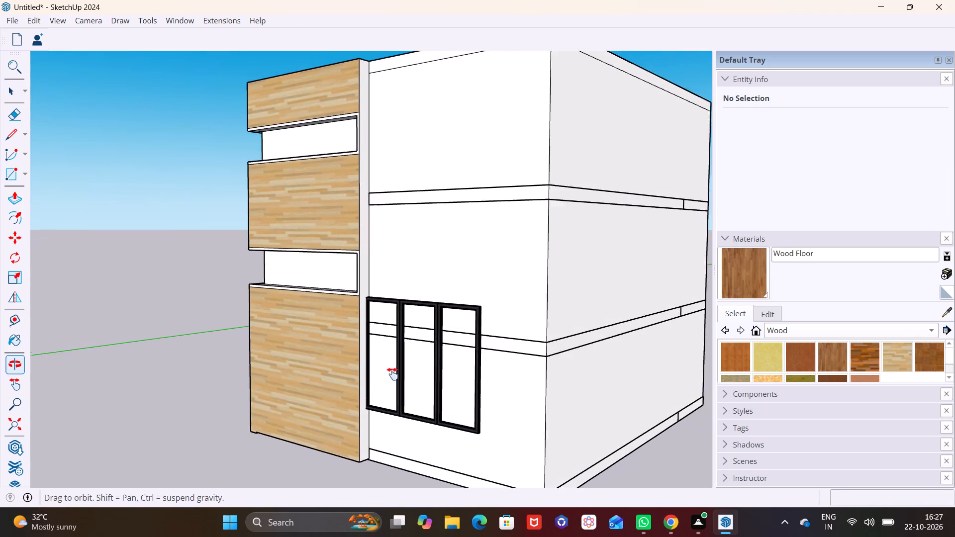
pyautogui.keyDown('shift'); pyautogui.moveTo(392, 374); pyautogui.dragTo(324, 422, button='middle'); pyautogui.keyUp('shift')
pyautogui.scroll(3, 360, 414)
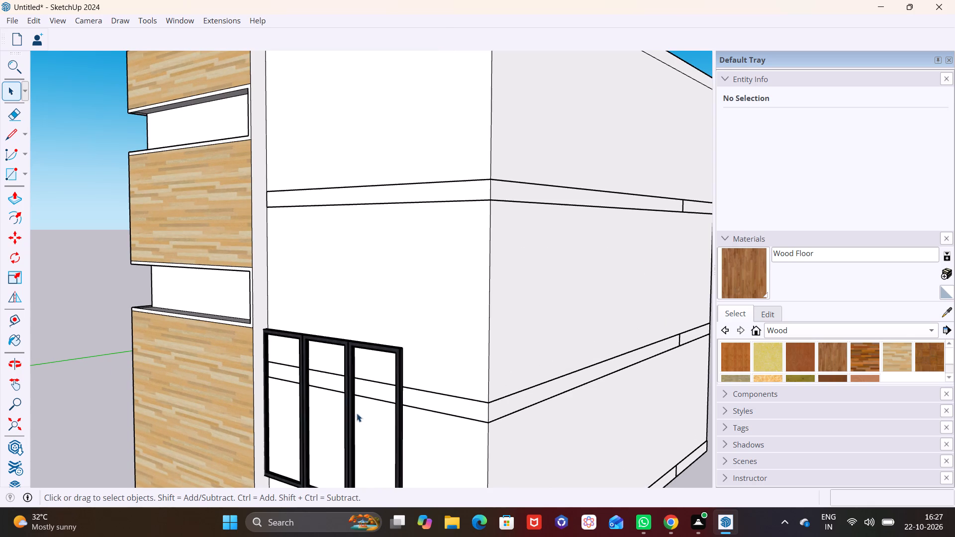
pyautogui.moveTo(342, 392); pyautogui.dragTo(404, 404, button='middle')
pyautogui.scroll(2, 379, 368)
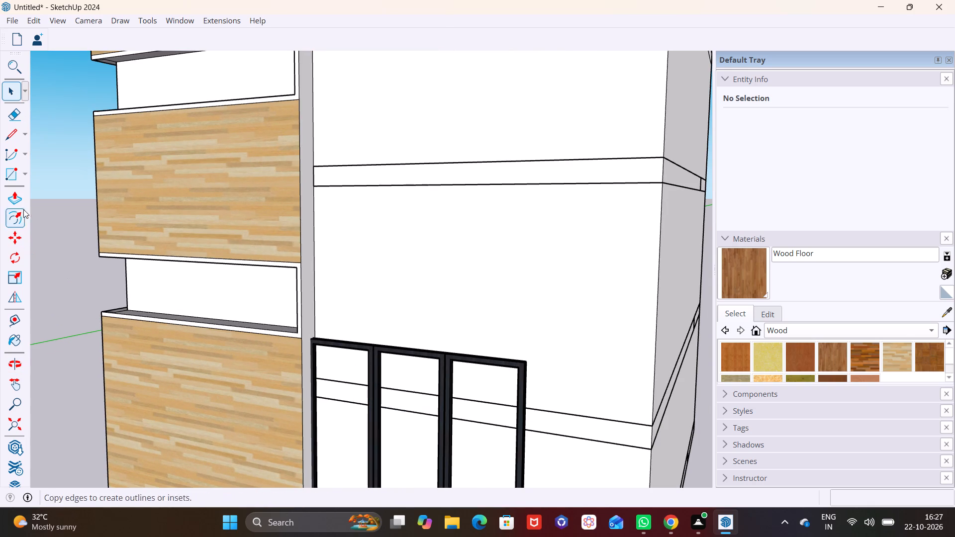
pyautogui.click(29, 174)
pyautogui.click(26, 173)
pyautogui.click(33, 190)
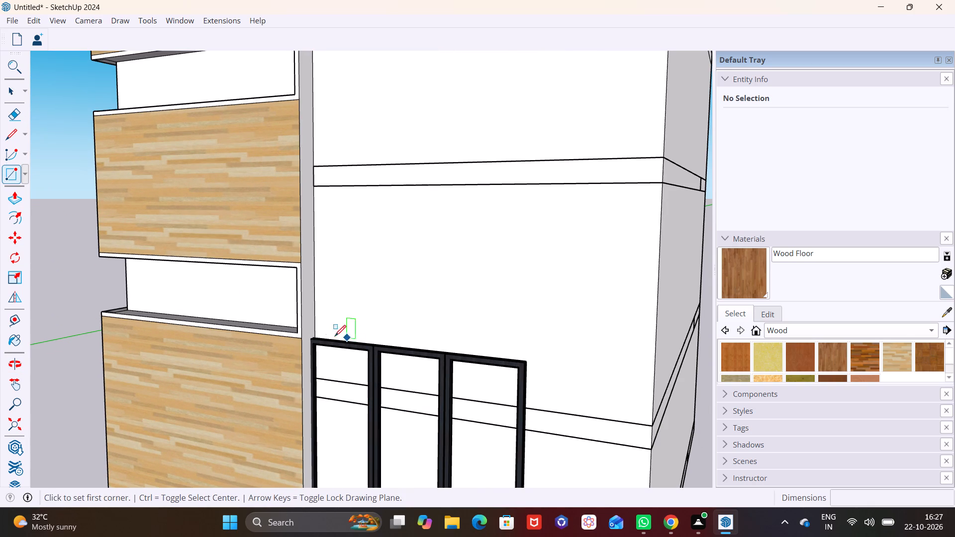
pyautogui.click(318, 334)
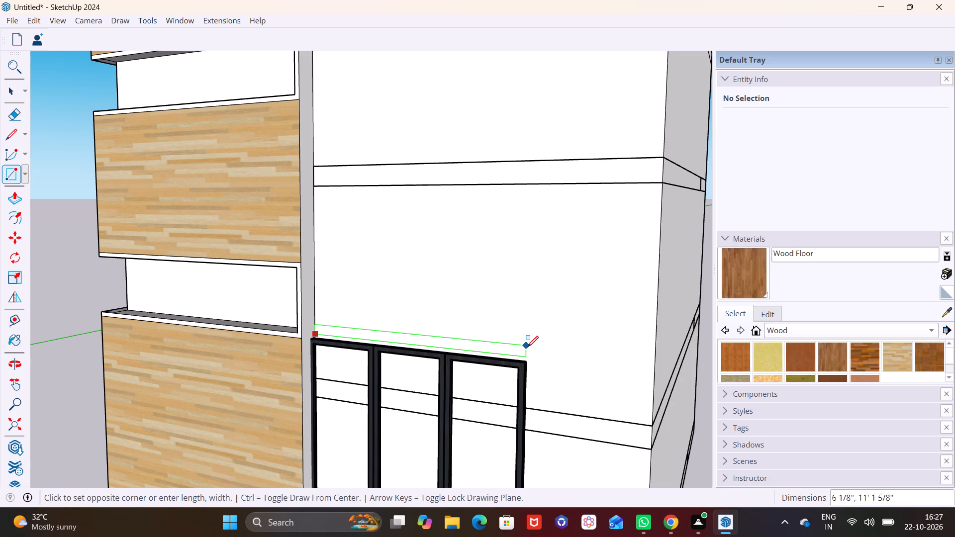
pyautogui.click(527, 348)
pyautogui.press('space')
# Pull the thin rectangle outward about 2' 6 1/2" with Push/Pull as a canopy over the three-pane window.
pyautogui.click(492, 349)
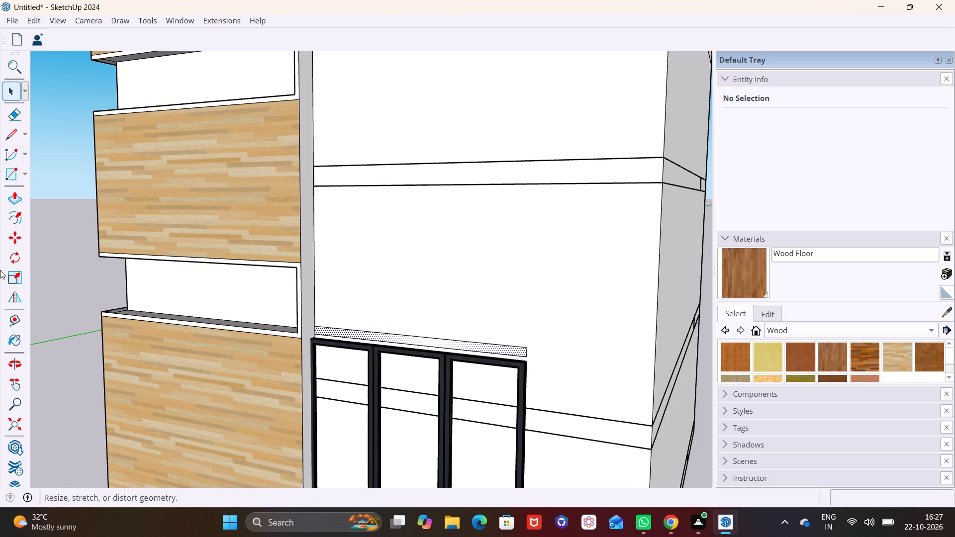
pyautogui.click(15, 198)
pyautogui.click(451, 345)
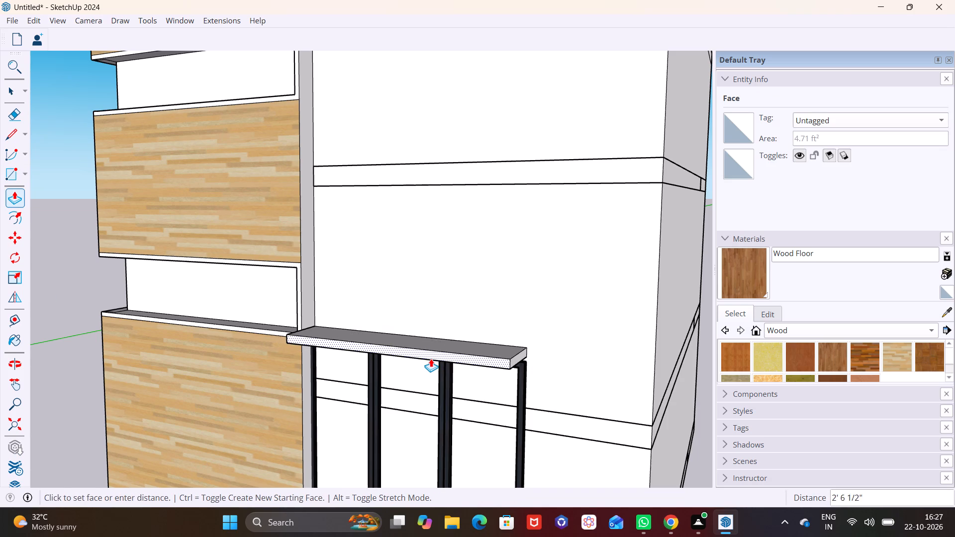
pyautogui.click(431, 358)
pyautogui.press('space')
# Extend the canopy's free end a few inches sideways so it overhangs the window frame.
pyautogui.scroll(9, 549, 339)
pyautogui.click(506, 358)
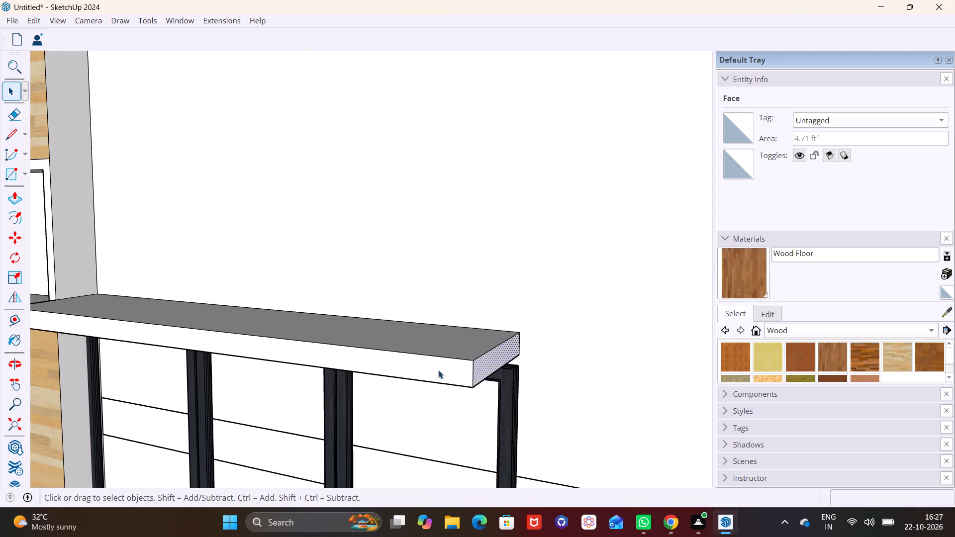
pyautogui.click(17, 199)
pyautogui.click(499, 356)
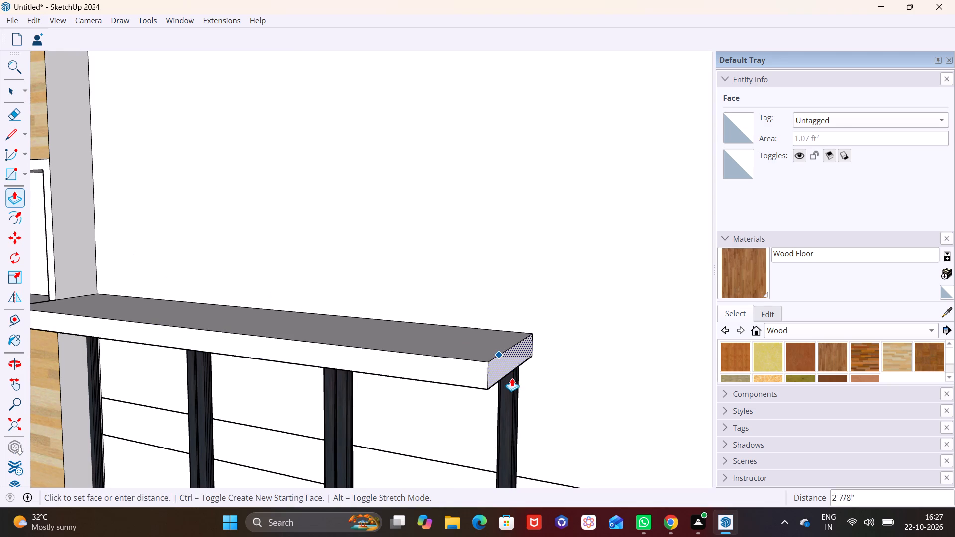
pyautogui.moveTo(523, 375); pyautogui.dragTo(516, 384)
pyautogui.press('space')
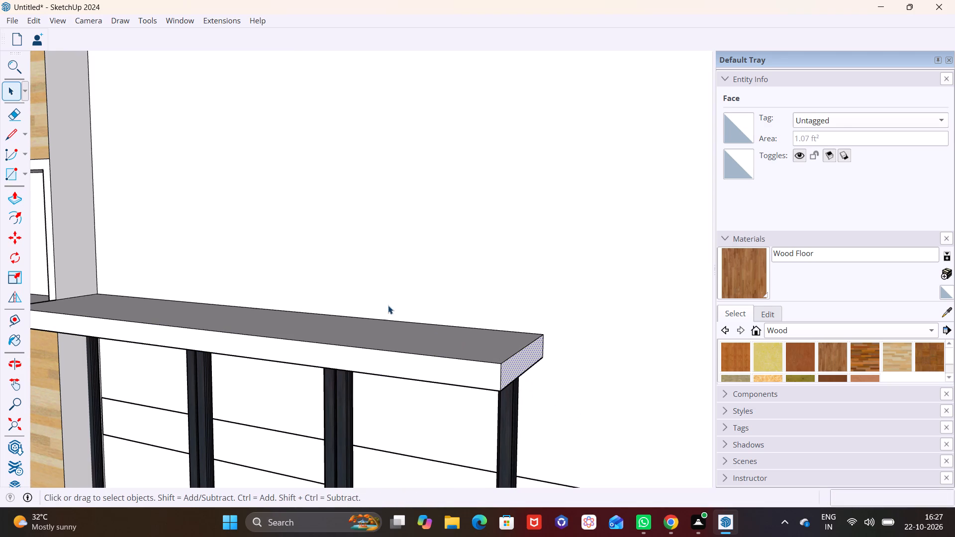
# Draw a rectangle about 10' 11" by 19' 3" on the side wall, from the canopy's inner corner up to the roof edge.
pyautogui.scroll(-12, 360, 268)
pyautogui.moveTo(317, 294); pyautogui.dragTo(489, 295, button='middle')
pyautogui.scroll(-5, 472, 287)
pyautogui.keyDown('shift'); pyautogui.moveTo(467, 284); pyautogui.dragTo(377, 351, button='middle'); pyautogui.keyUp('shift')
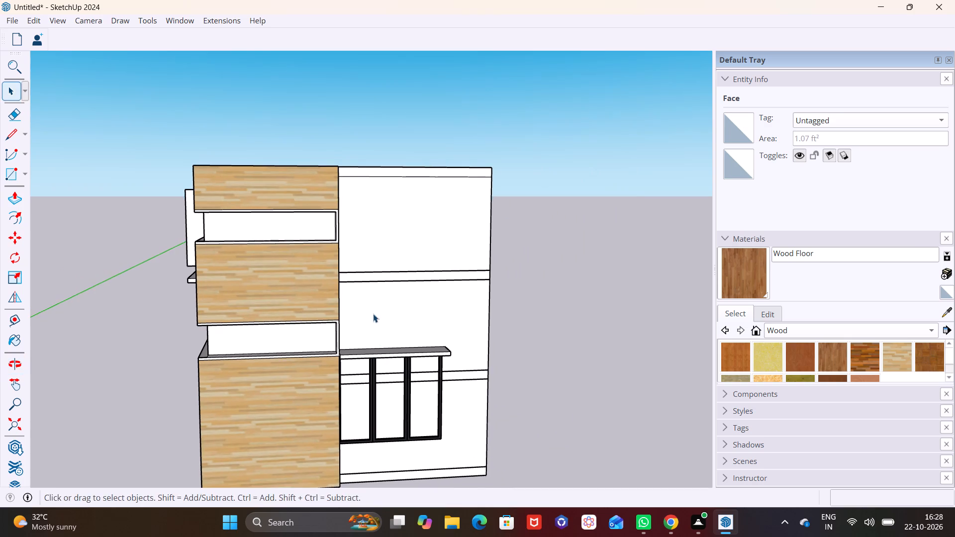
pyautogui.moveTo(374, 309); pyautogui.dragTo(345, 288, button='middle')
pyautogui.keyDown('shift'); pyautogui.moveTo(401, 255); pyautogui.dragTo(387, 316, button='middle'); pyautogui.keyUp('shift')
pyautogui.keyDown('shift'); pyautogui.scroll(1, 387, 315); pyautogui.keyUp('shift')
pyautogui.moveTo(417, 327); pyautogui.dragTo(375, 320, button='middle')
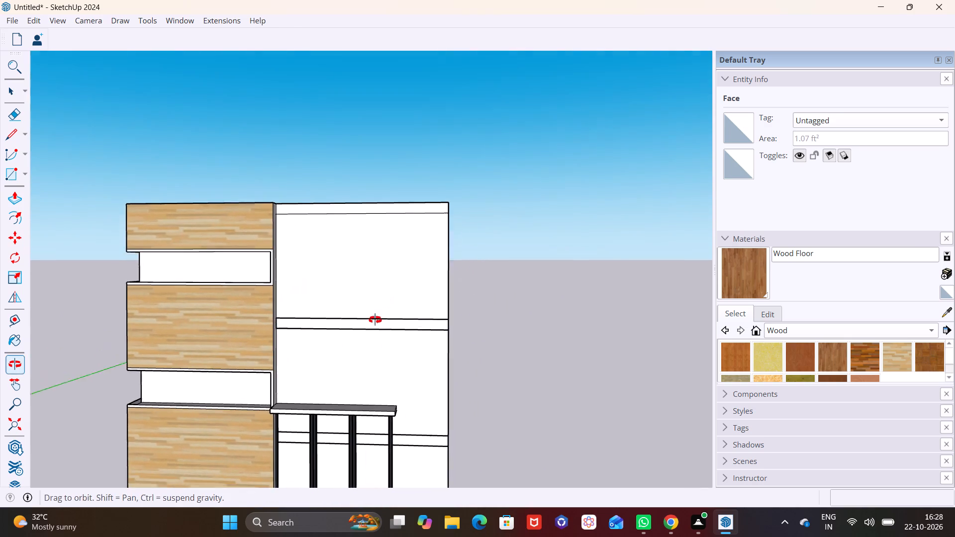
pyautogui.moveTo(375, 320); pyautogui.dragTo(339, 326, button='middle')
pyautogui.click(23, 179)
pyautogui.moveTo(30, 193); pyautogui.dragTo(35, 193)
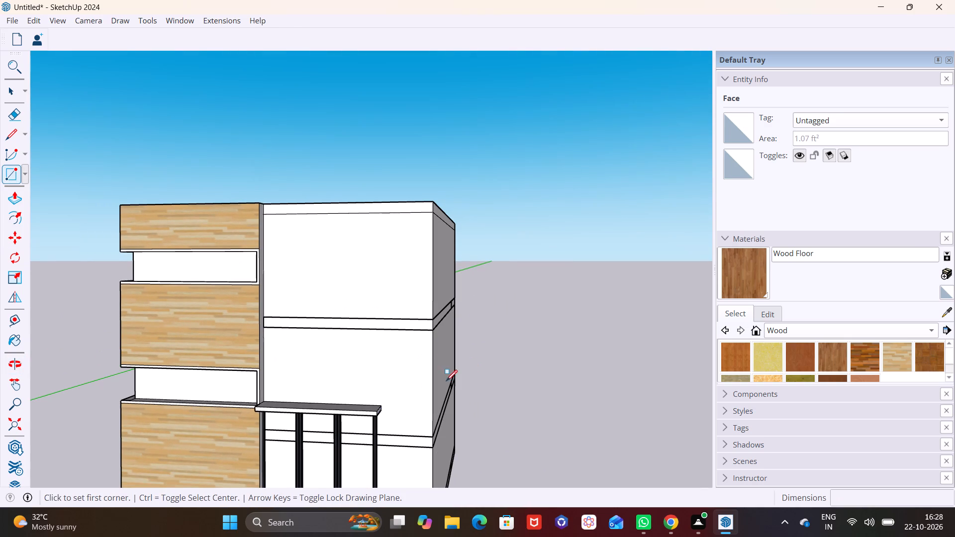
pyautogui.scroll(9, 264, 399)
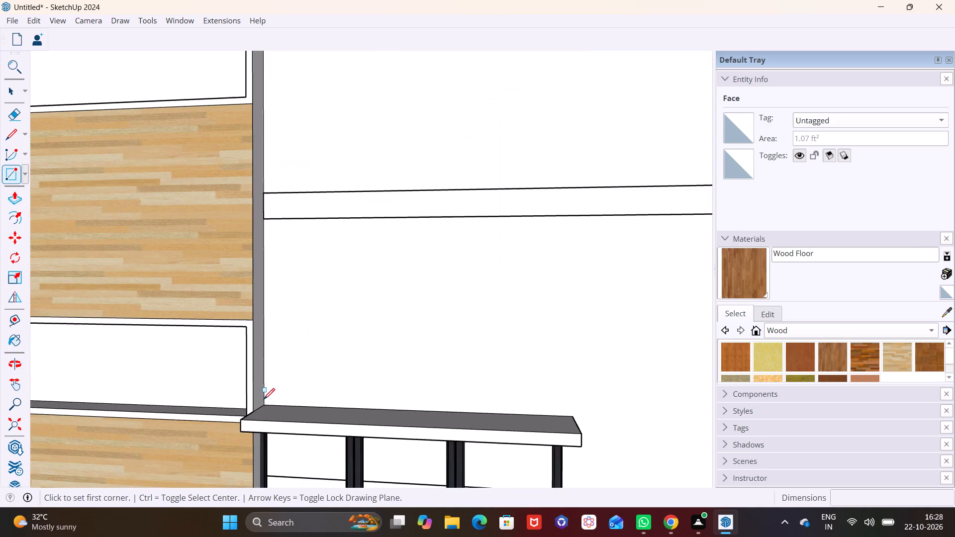
pyautogui.moveTo(264, 404); pyautogui.dragTo(270, 404)
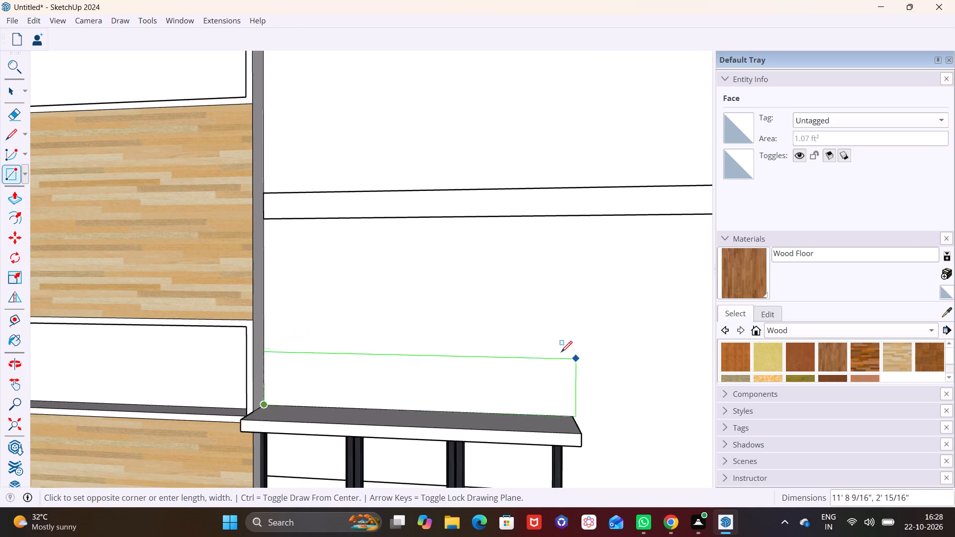
pyautogui.scroll(-4, 548, 345)
pyautogui.moveTo(548, 265); pyautogui.dragTo(437, 349, button='middle')
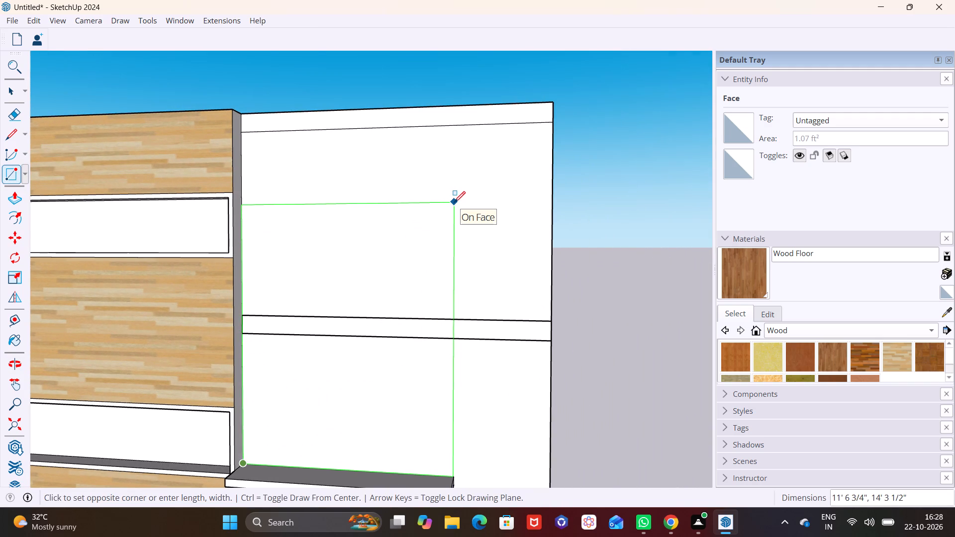
pyautogui.click(443, 109)
pyautogui.press('space')
pyautogui.click(380, 209)
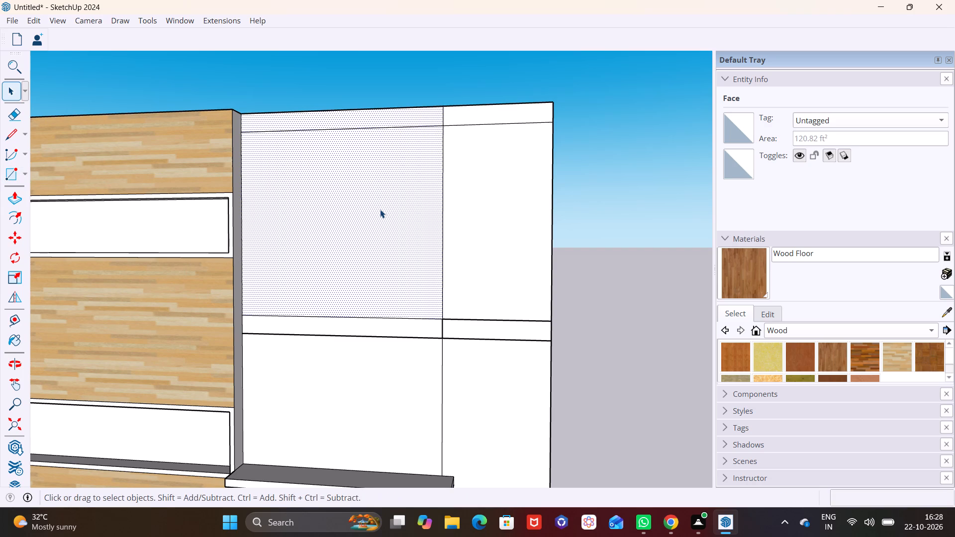
# Draw a narrow vertical rectangle on the top storey of the side wall, against the wood-clad volume, between roof band and floor band.
pyautogui.scroll(-2, 388, 293)
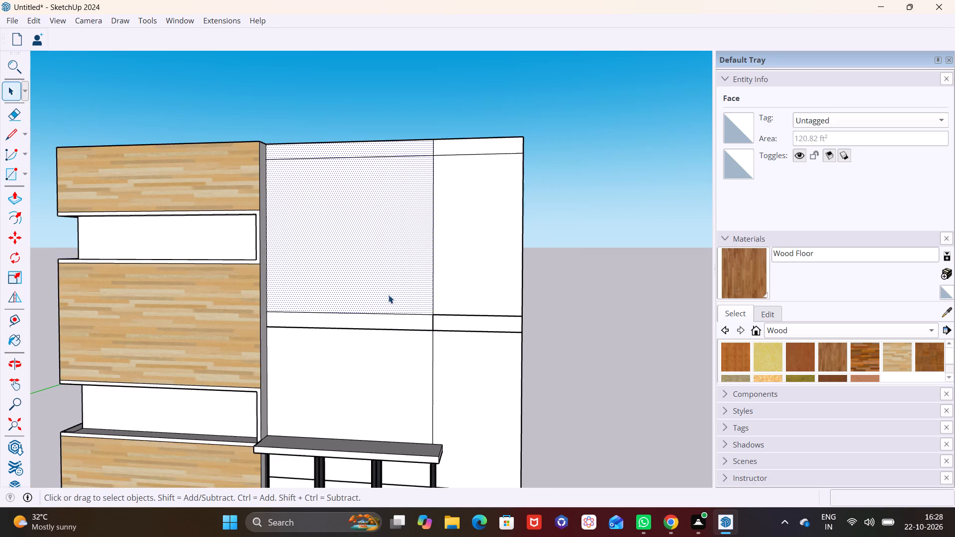
pyautogui.scroll(-5, 366, 294)
pyautogui.click(22, 176)
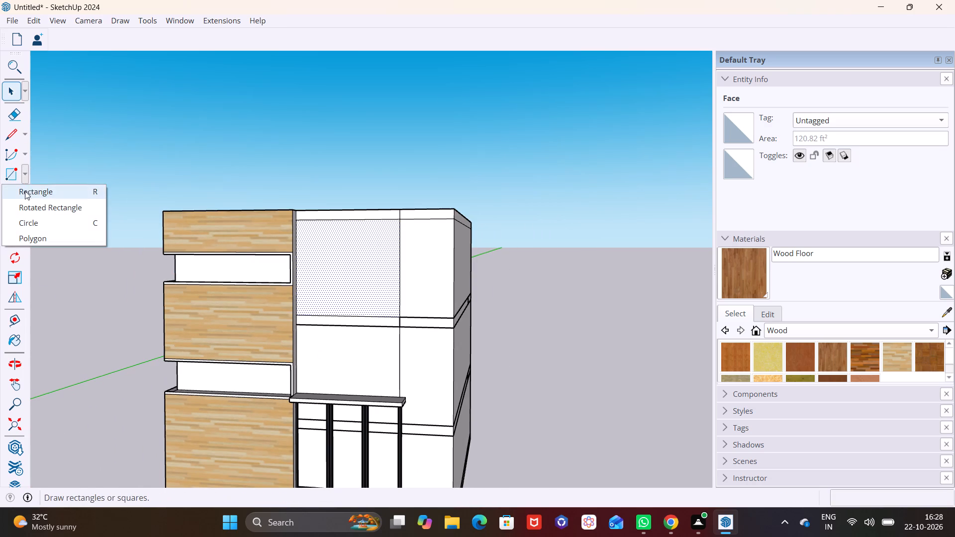
pyautogui.click(28, 194)
pyautogui.click(299, 222)
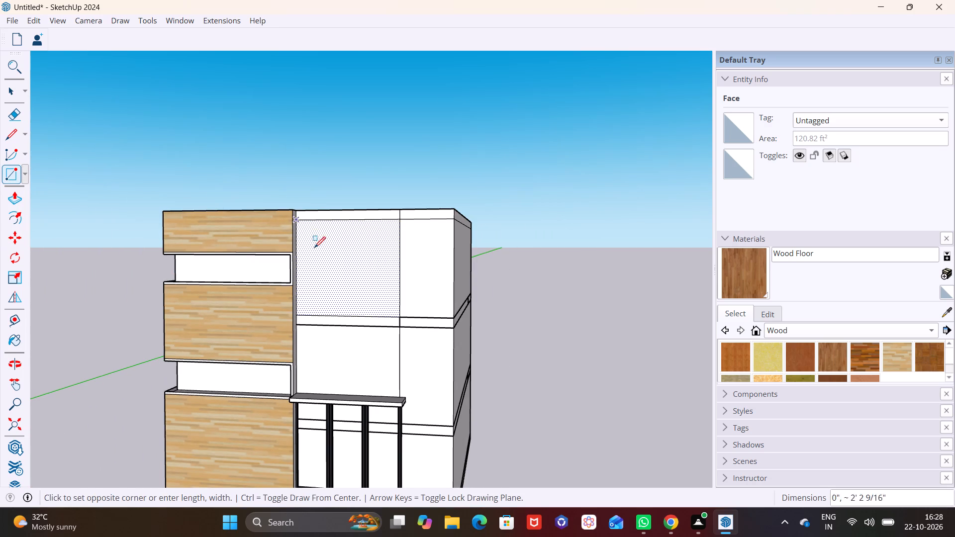
pyautogui.click(315, 313)
pyautogui.scroll(6, 337, 277)
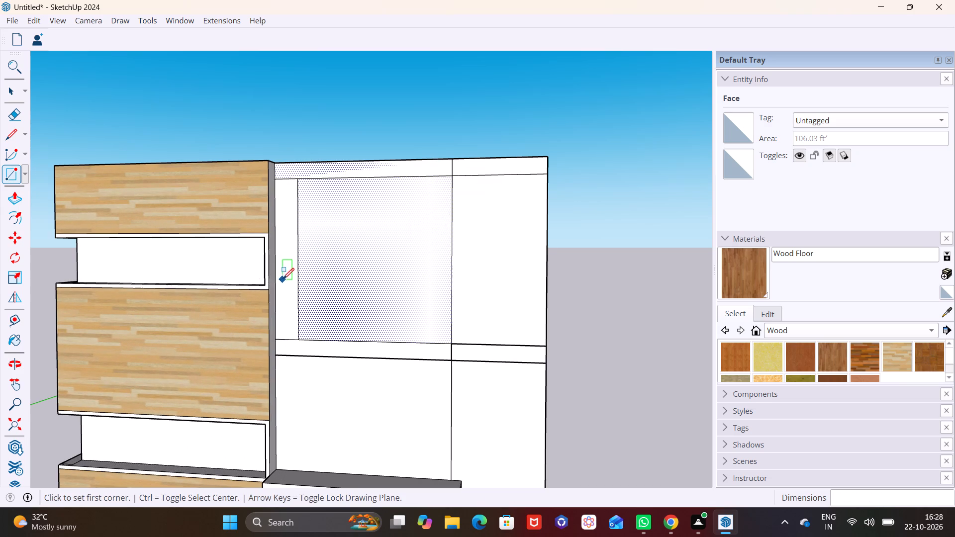
# Pull the narrow vertical strip on the top storey outward about 4 1/8" with Push/Pull.
pyautogui.click(13, 94)
pyautogui.click(286, 290)
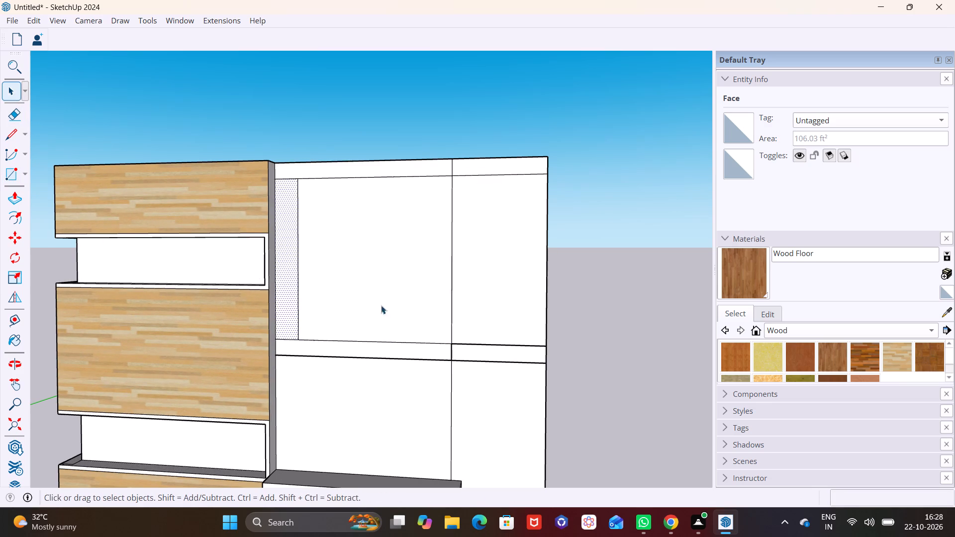
pyautogui.moveTo(364, 313); pyautogui.dragTo(258, 353, button='middle')
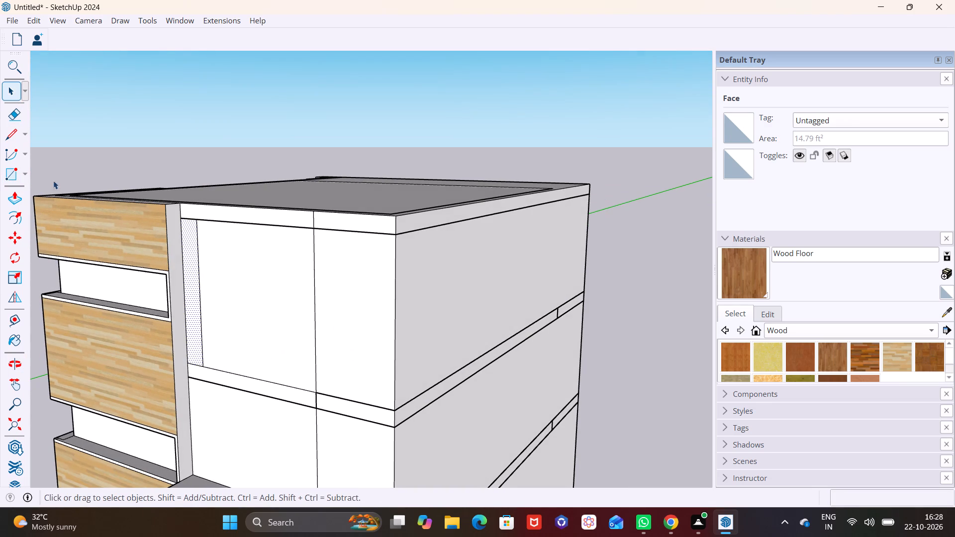
pyautogui.click(9, 197)
pyautogui.click(193, 299)
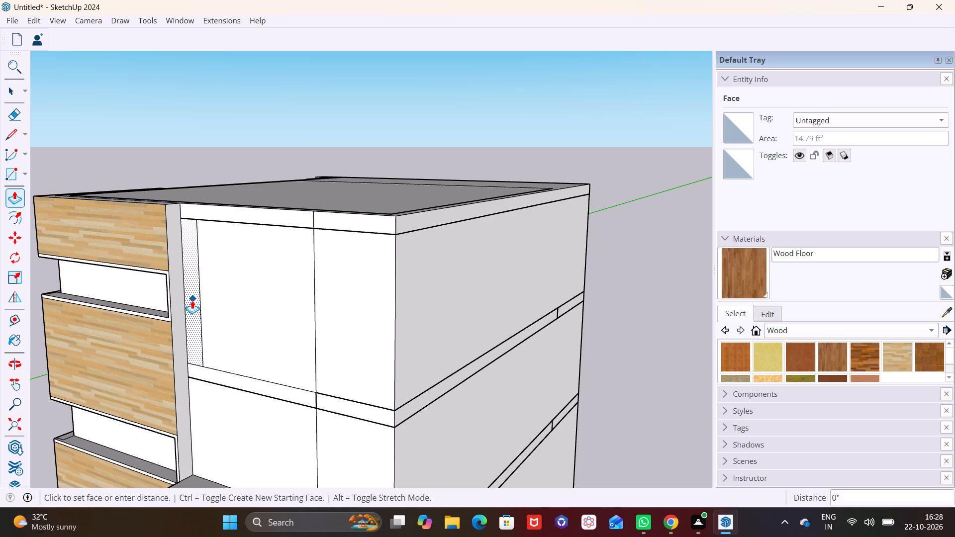
pyautogui.click(190, 302)
pyautogui.scroll(9, 203, 306)
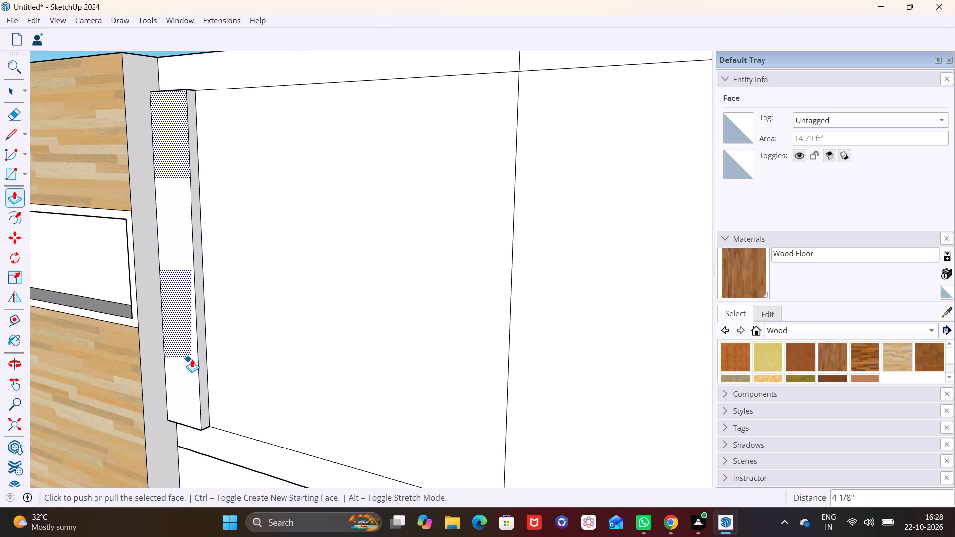
# Extend the strip's bottom end down across the floor band, and about 7' 2 7/8" further to the top of the canopy.
pyautogui.moveTo(205, 359); pyautogui.dragTo(316, 241, button='middle')
pyautogui.scroll(2, 355, 323)
pyautogui.scroll(-6, 364, 176)
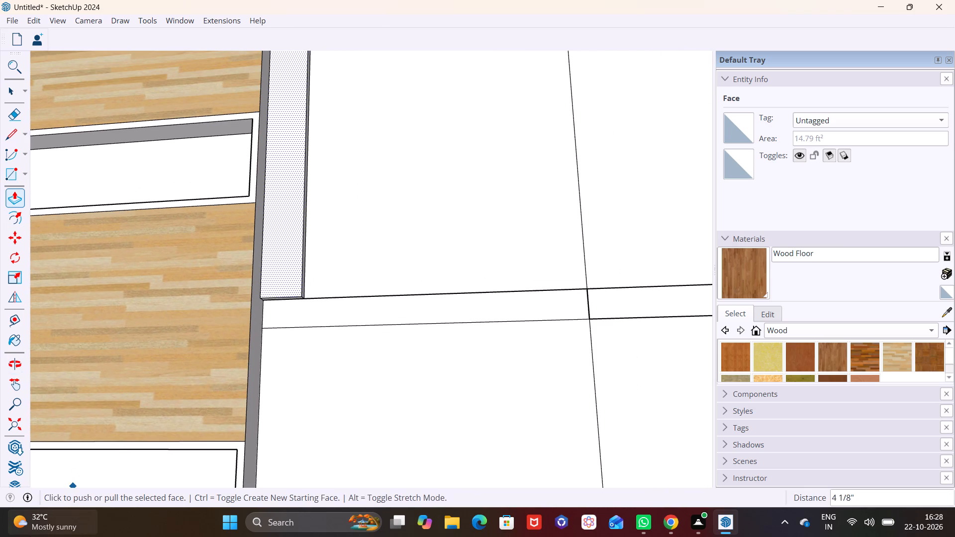
pyautogui.scroll(-6, 302, 328)
pyautogui.moveTo(312, 330); pyautogui.dragTo(306, 251, button='middle')
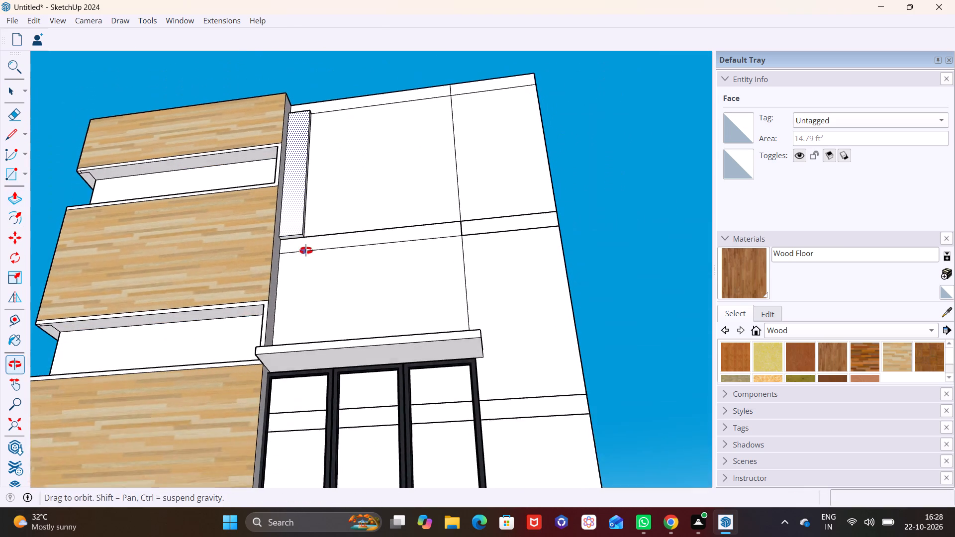
pyautogui.moveTo(306, 251); pyautogui.dragTo(305, 248, button='middle')
pyautogui.scroll(12, 291, 247)
pyautogui.press('space')
pyautogui.click(292, 197)
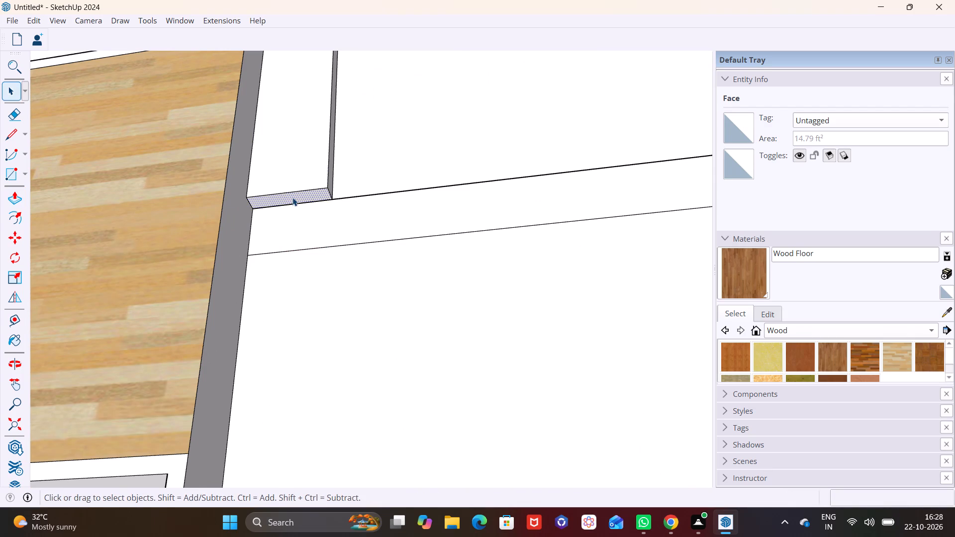
pyautogui.click(14, 194)
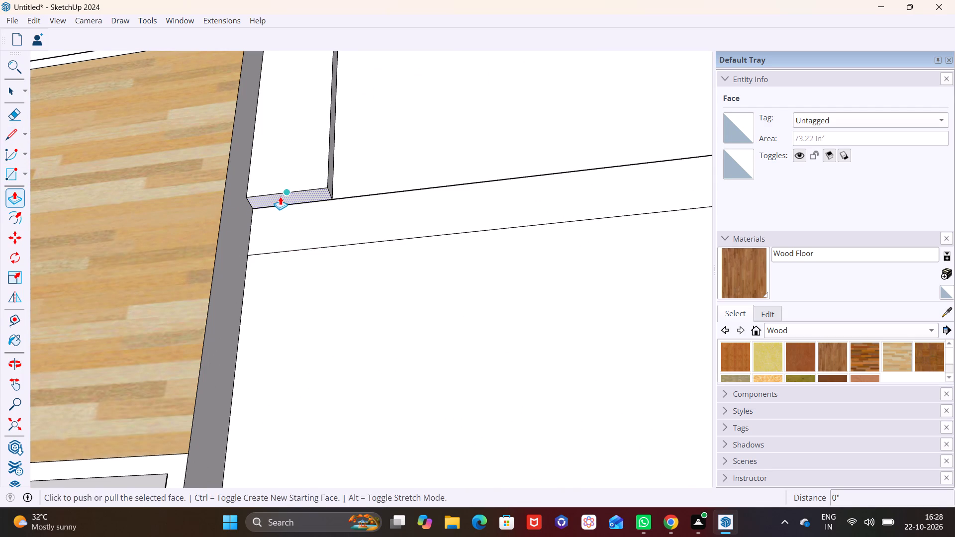
pyautogui.click(280, 196)
pyautogui.click(267, 334)
pyautogui.click(293, 239)
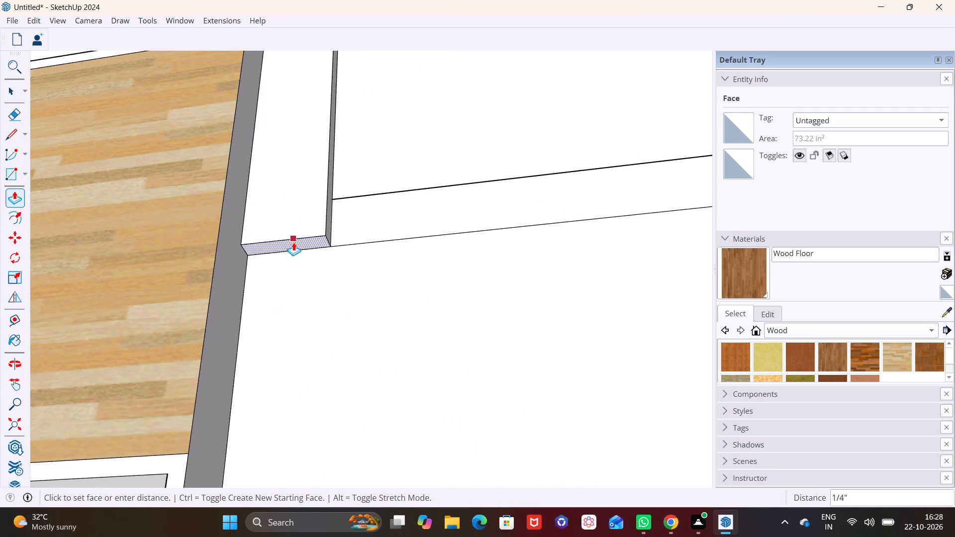
pyautogui.scroll(-11, 286, 346)
pyautogui.keyDown('shift'); pyautogui.moveTo(283, 359); pyautogui.dragTo(293, 302, button='middle'); pyautogui.keyUp('shift')
pyautogui.moveTo(300, 392); pyautogui.dragTo(236, 518, button='middle')
pyautogui.click(276, 477)
# Extend the strip's top end upward 1' to the roof edge.
pyautogui.scroll(-6, 335, 165)
pyautogui.moveTo(329, 194); pyautogui.dragTo(303, 294, button='middle')
pyautogui.moveTo(305, 212); pyautogui.dragTo(291, 295, button='middle')
pyautogui.scroll(15, 271, 274)
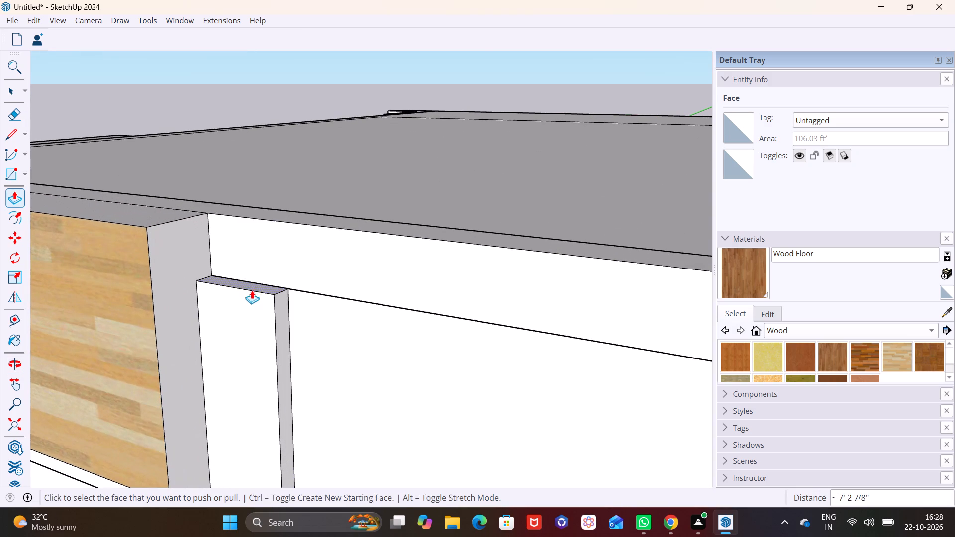
pyautogui.click(256, 286)
pyautogui.click(267, 222)
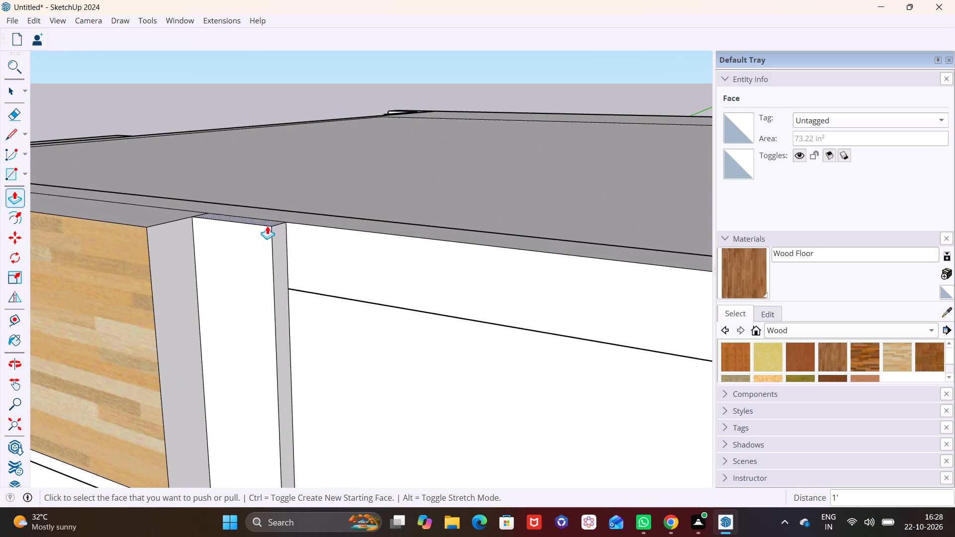
pyautogui.scroll(-16, 270, 278)
pyautogui.press('space')
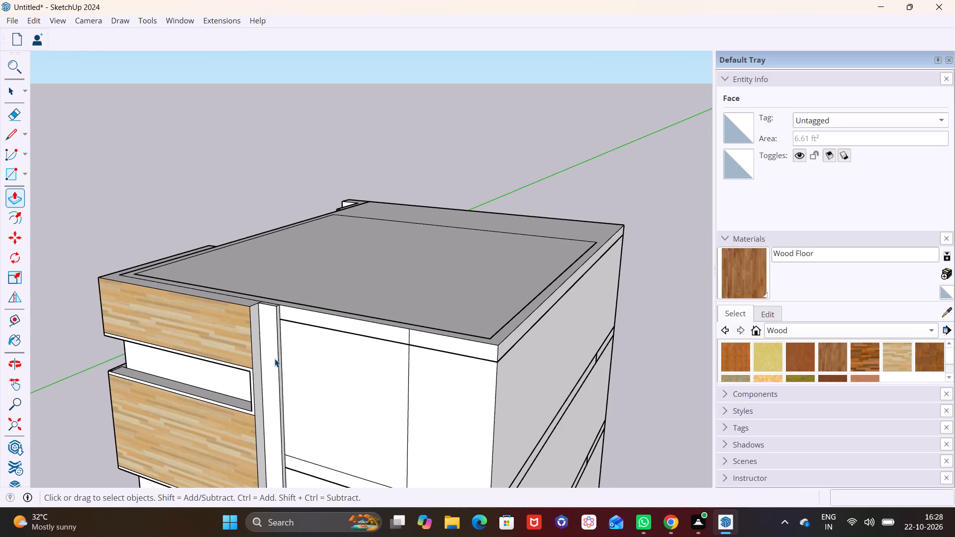
# Select the raised strip's front, side and top faces and copy it along the side wall above the canopy, leaving a narrow gap.
pyautogui.doubleClick(275, 358)
pyautogui.moveTo(275, 358); pyautogui.dragTo(245, 309, button='middle')
pyautogui.moveTo(245, 318); pyautogui.dragTo(183, 337, button='middle')
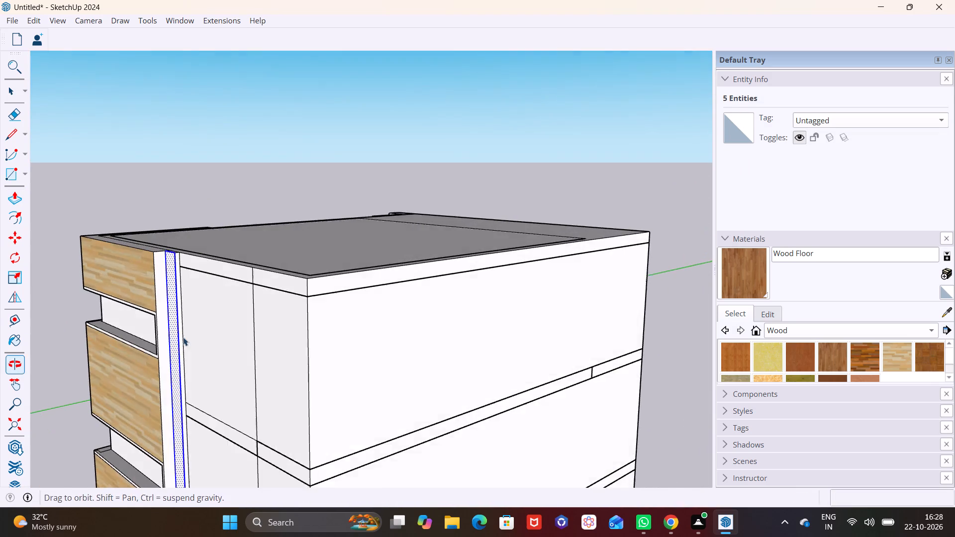
pyautogui.scroll(11, 181, 336)
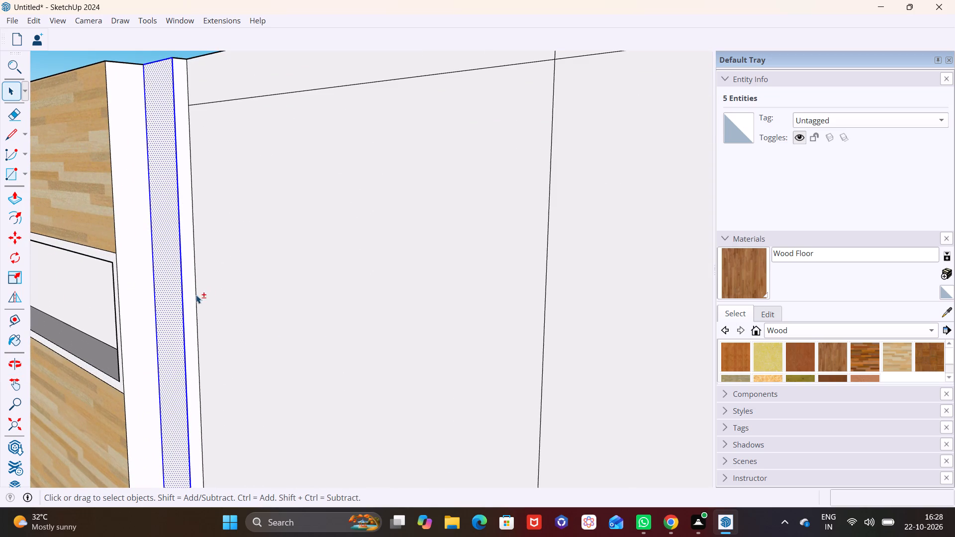
pyautogui.keyDown('shift'); pyautogui.doubleClick(191, 298); pyautogui.keyUp('shift')
pyautogui.scroll(-7, 189, 298)
pyautogui.moveTo(189, 300); pyautogui.dragTo(343, 374, button='middle')
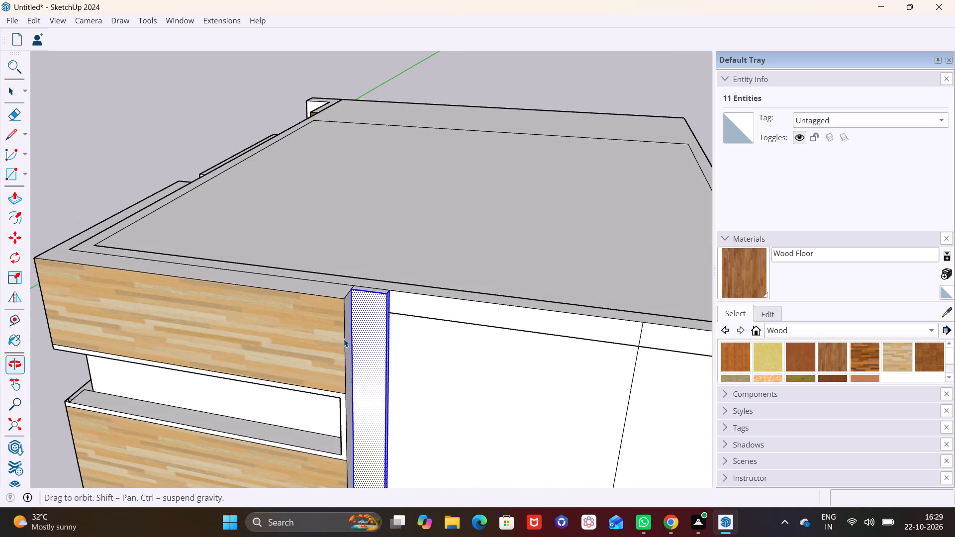
pyautogui.scroll(4, 358, 304)
pyautogui.moveTo(362, 314); pyautogui.dragTo(330, 415, button='middle')
pyautogui.scroll(4, 331, 397)
pyautogui.keyDown('shift'); pyautogui.doubleClick(325, 423); pyautogui.keyUp('shift')
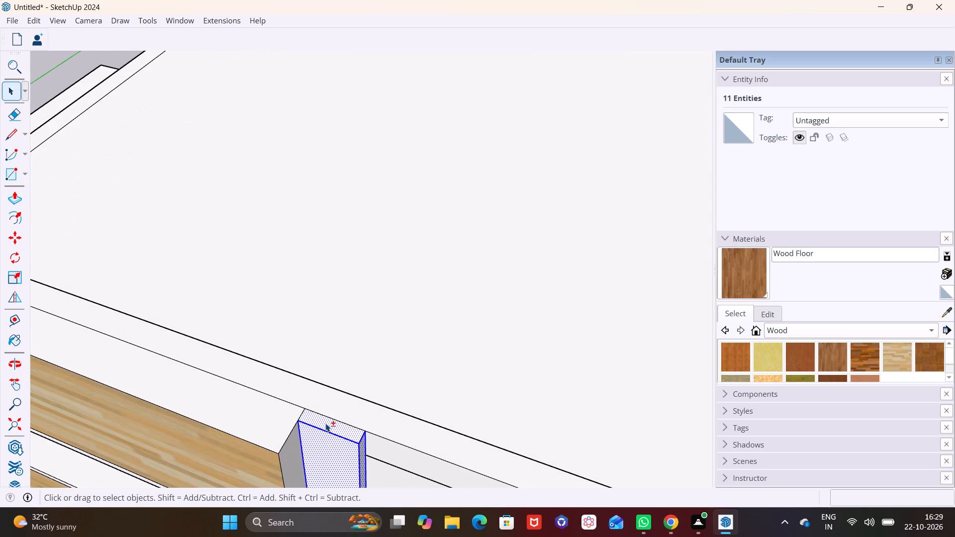
pyautogui.scroll(-9, 324, 423)
pyautogui.moveTo(324, 444); pyautogui.dragTo(352, 297, button='middle')
pyautogui.scroll(-2, 352, 324)
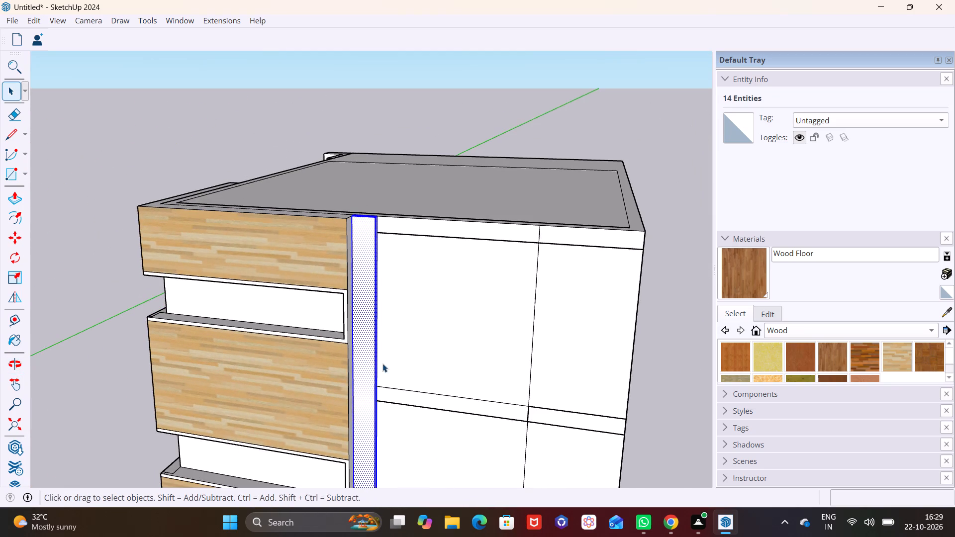
pyautogui.moveTo(391, 391); pyautogui.dragTo(409, 283, button='middle')
pyautogui.scroll(5, 387, 364)
pyautogui.moveTo(389, 413); pyautogui.dragTo(383, 446, button='middle')
pyautogui.scroll(4, 405, 424)
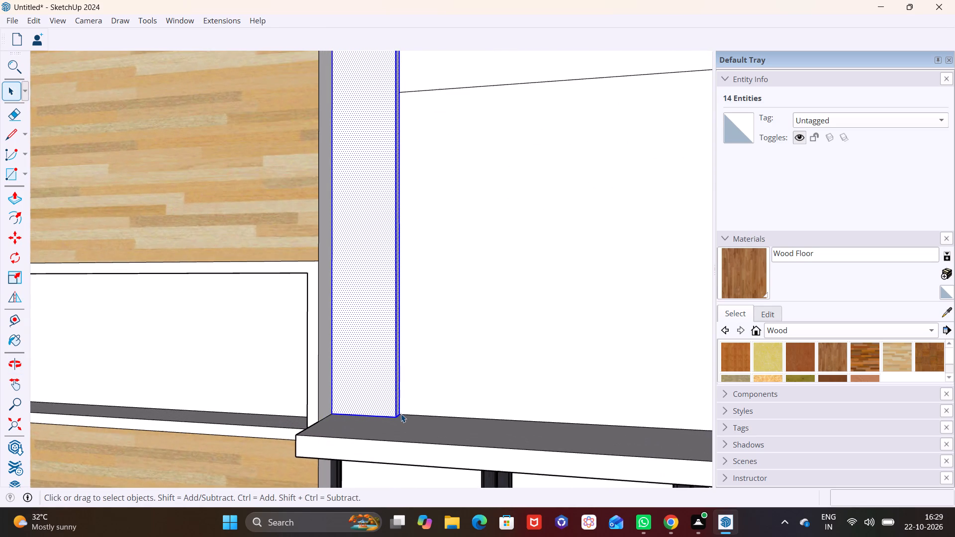
pyautogui.scroll(1, 401, 414)
pyautogui.keyDown('shift'); pyautogui.moveTo(398, 407); pyautogui.dragTo(268, 402, button='middle'); pyautogui.keyUp('shift')
pyautogui.moveTo(292, 391); pyautogui.dragTo(219, 422, button='middle')
pyautogui.scroll(2, 216, 418)
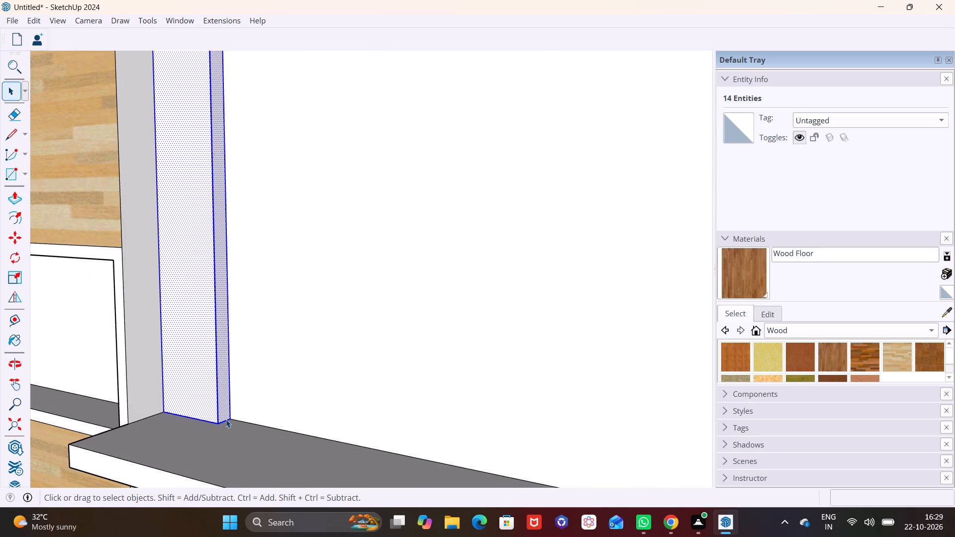
pyautogui.press('m')
pyautogui.click(231, 415)
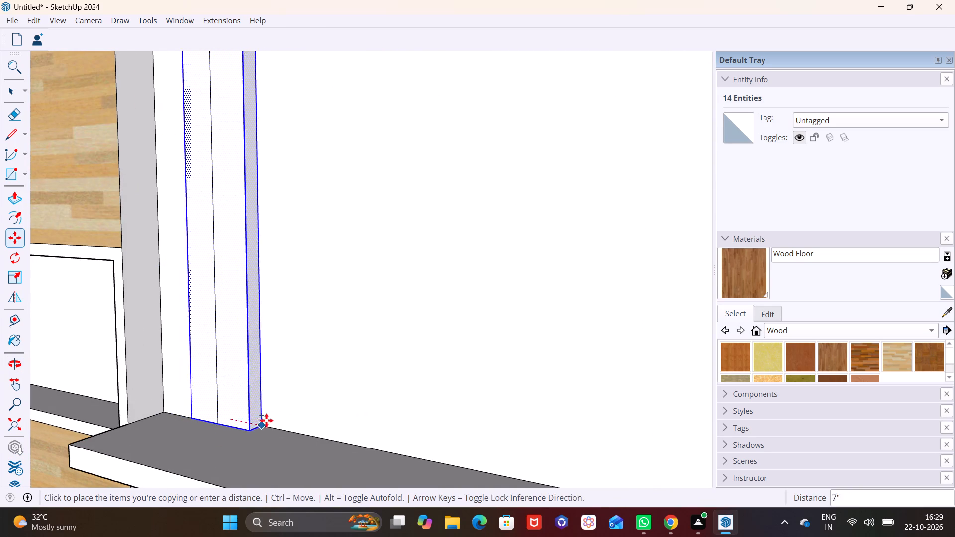
pyautogui.click(297, 428)
# Add three more strip copies in a row above the canopy, each about 1' 7" to 1' 9" from the previous one.
pyautogui.moveTo(302, 427); pyautogui.dragTo(632, 380, button='middle')
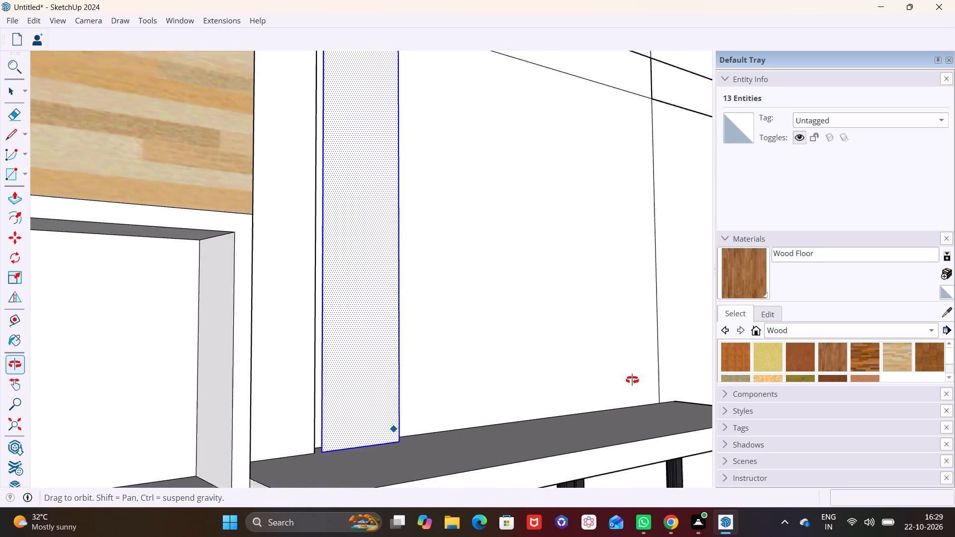
pyautogui.moveTo(632, 380); pyautogui.dragTo(224, 410, button='middle')
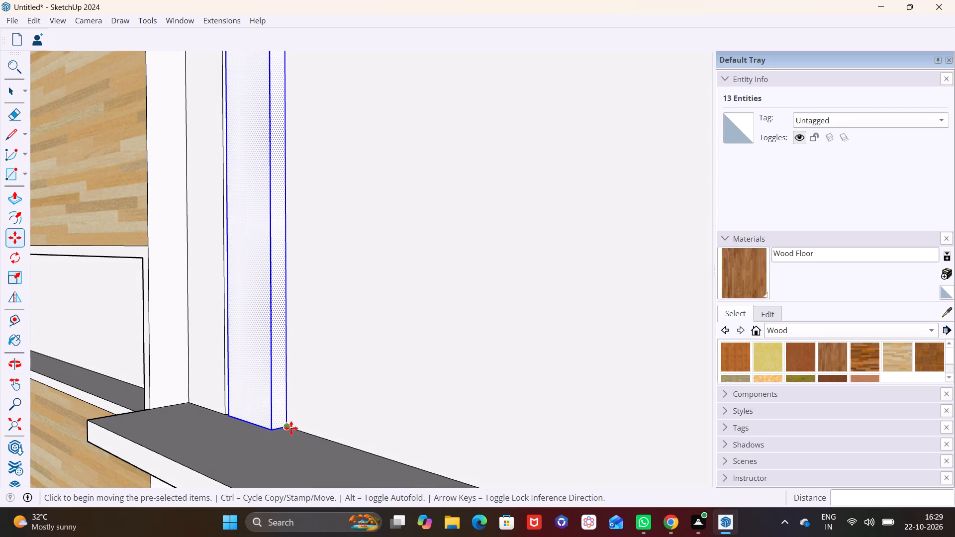
pyautogui.click(289, 428)
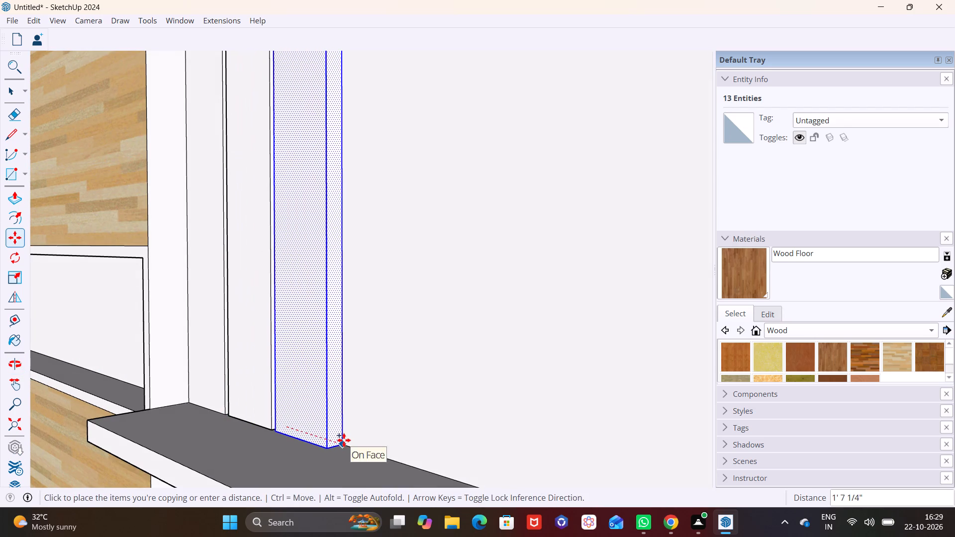
pyautogui.click(344, 440)
pyautogui.click(342, 443)
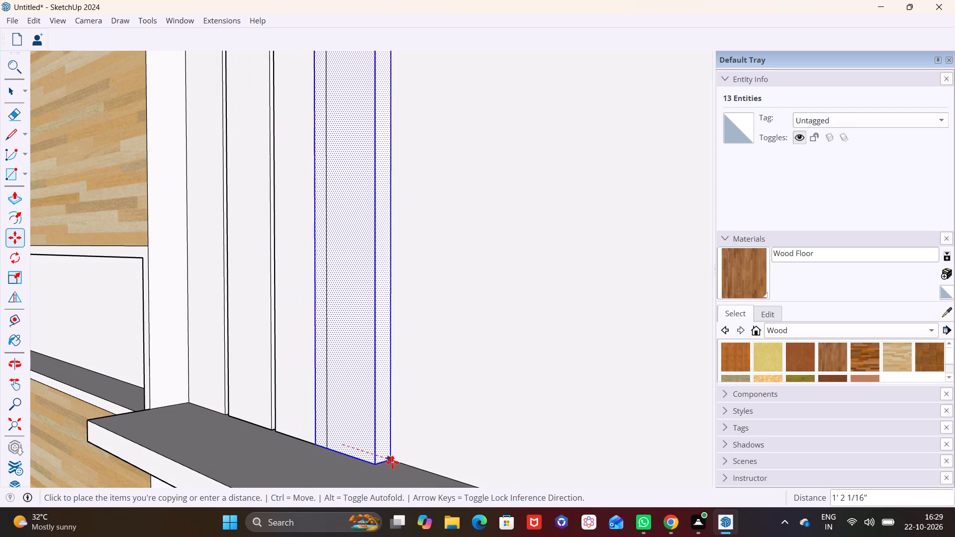
pyautogui.click(410, 471)
pyautogui.scroll(-7, 410, 471)
pyautogui.keyDown('shift'); pyautogui.moveTo(410, 471); pyautogui.dragTo(399, 460, button='middle'); pyautogui.keyUp('shift')
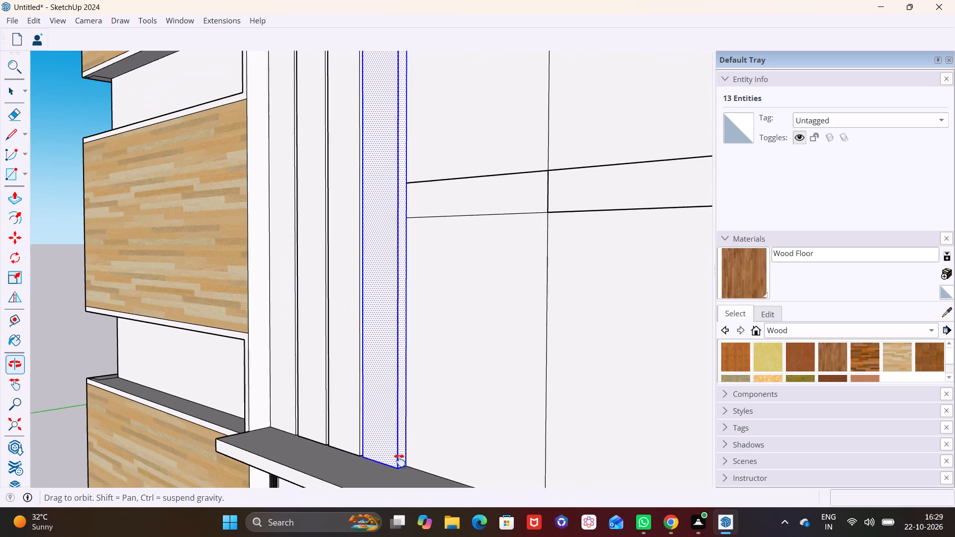
pyautogui.keyDown('shift'); pyautogui.moveTo(399, 460); pyautogui.dragTo(269, 373, button='middle'); pyautogui.keyUp('shift')
pyautogui.click(276, 374)
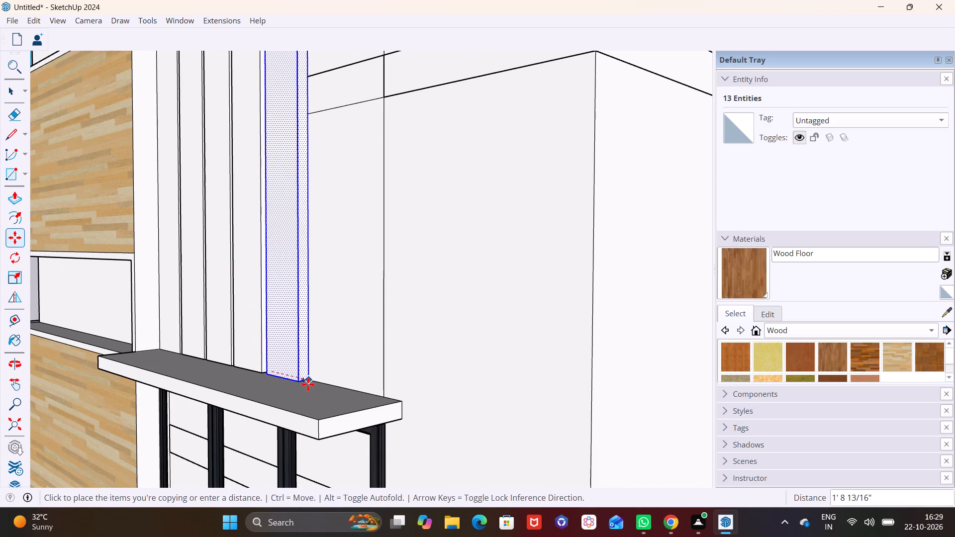
pyautogui.click(308, 384)
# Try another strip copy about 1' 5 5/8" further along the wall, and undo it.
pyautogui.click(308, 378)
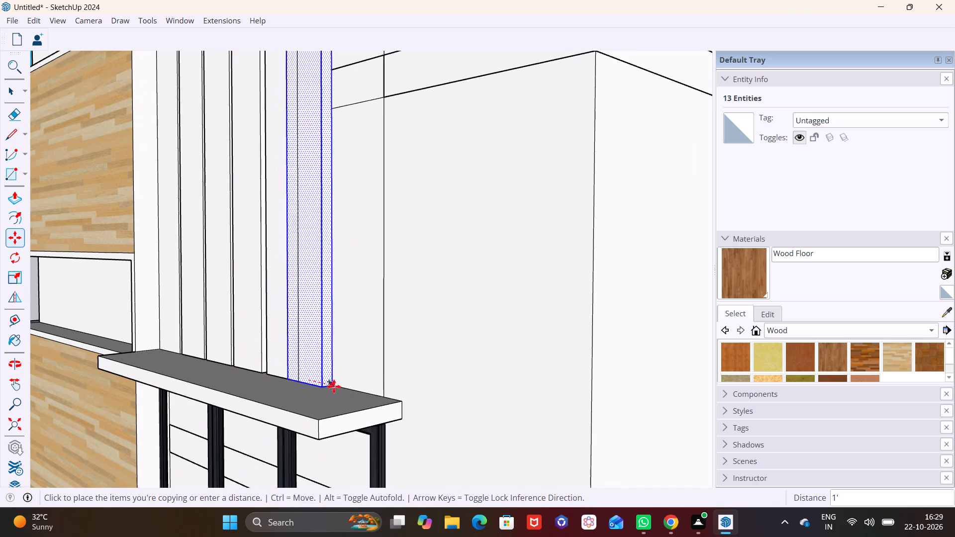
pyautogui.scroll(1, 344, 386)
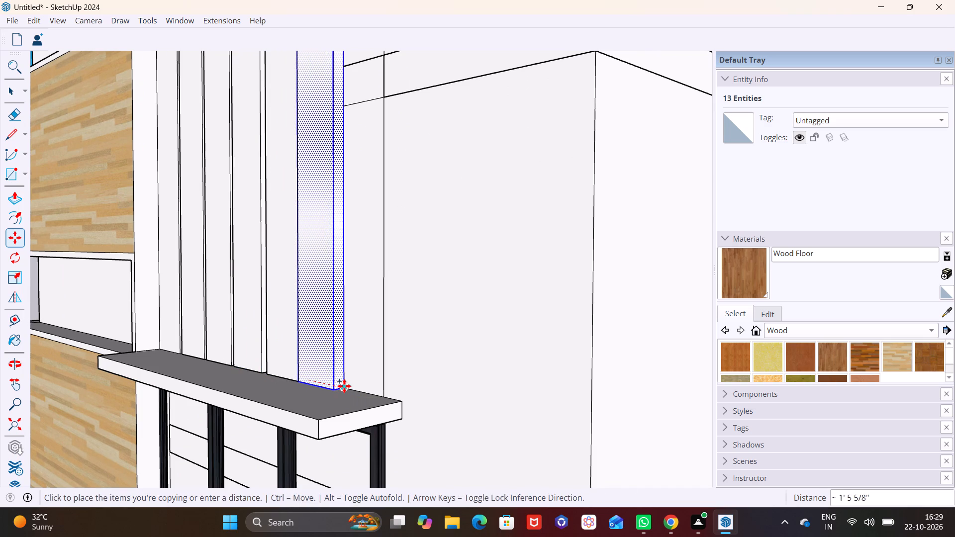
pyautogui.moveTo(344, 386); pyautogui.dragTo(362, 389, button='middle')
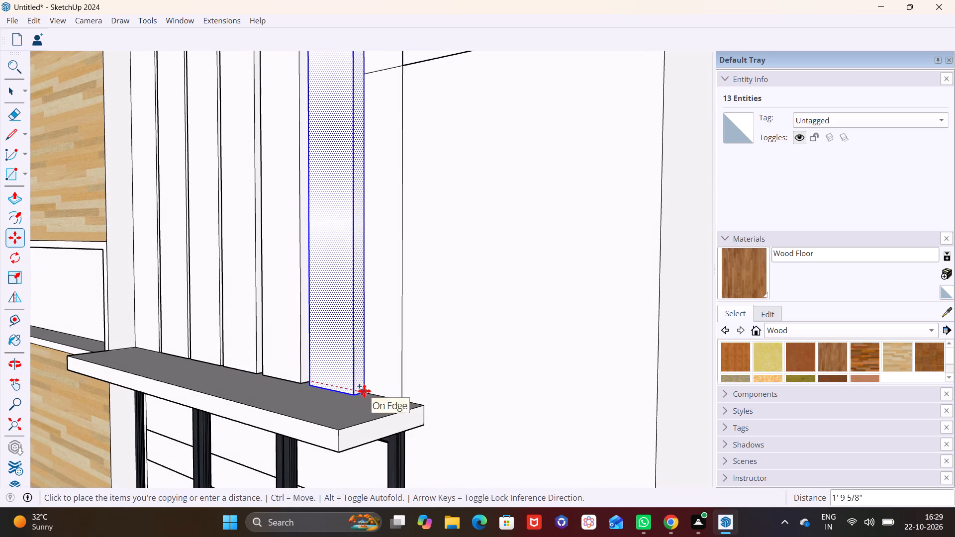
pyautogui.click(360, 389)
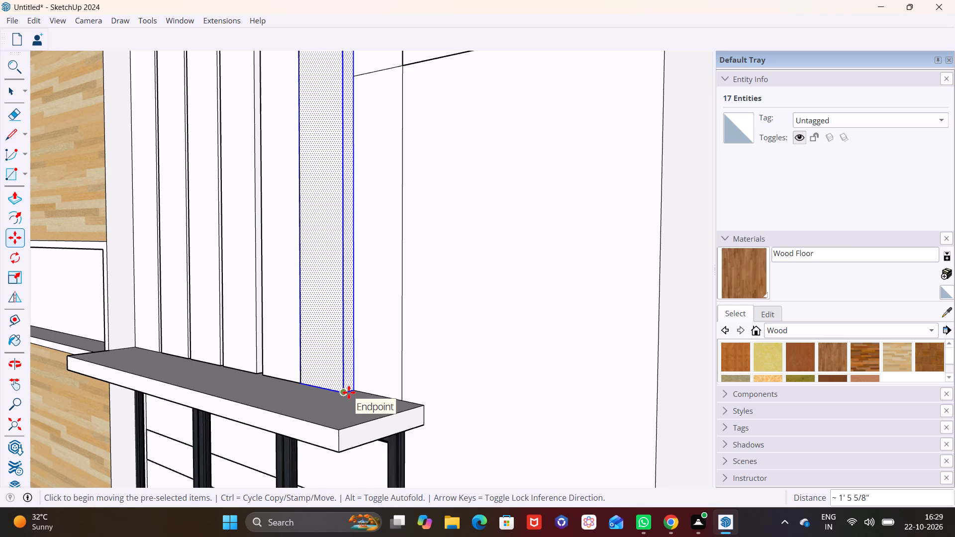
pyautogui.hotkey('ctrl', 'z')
# Reselect the front, side and top faces of the fifth strip and copy it about 1' 7 7/16" further along the wall.
pyautogui.press('space')
pyautogui.doubleClick(281, 365)
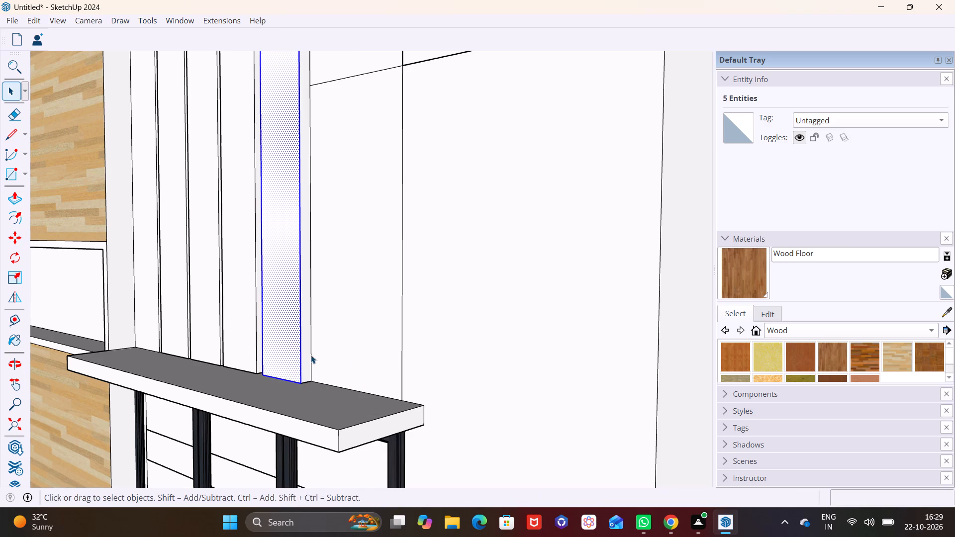
pyautogui.keyDown('ctrl'); pyautogui.doubleClick(307, 348); pyautogui.keyUp('ctrl')
pyautogui.scroll(-7, 299, 332)
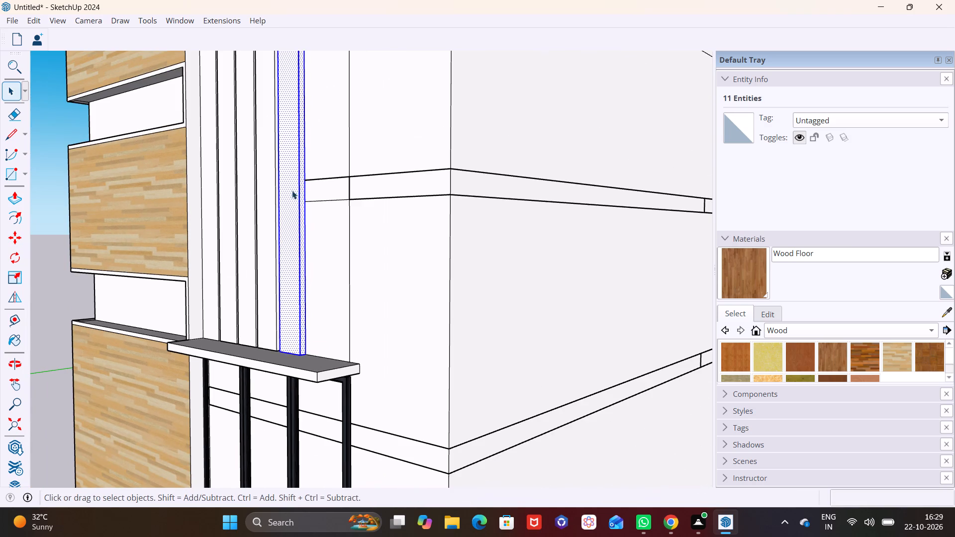
pyautogui.keyDown('shift'); pyautogui.moveTo(290, 178); pyautogui.dragTo(290, 394, button='middle'); pyautogui.keyUp('shift')
pyautogui.moveTo(275, 206); pyautogui.dragTo(275, 379, button='middle')
pyautogui.scroll(4, 275, 321)
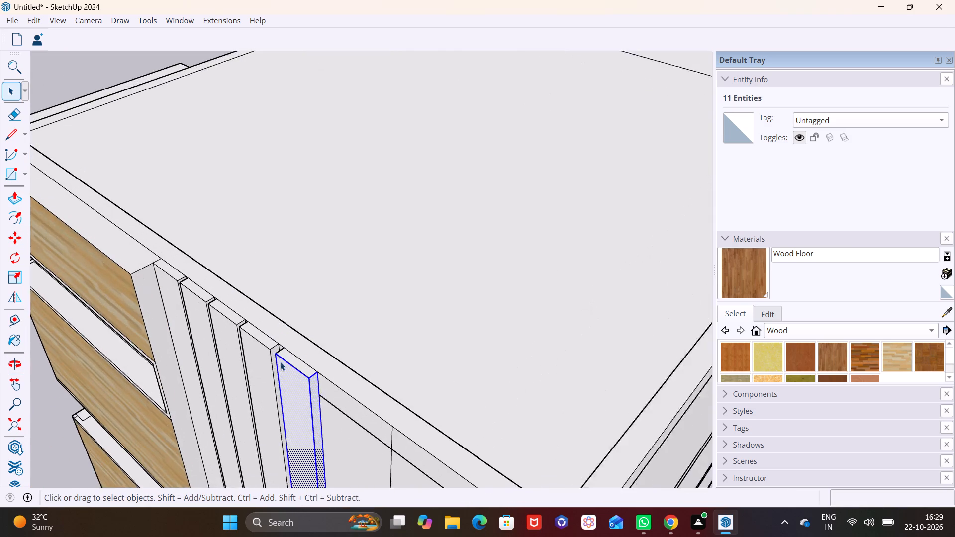
pyautogui.scroll(2, 280, 362)
pyautogui.keyDown('ctrl'); pyautogui.doubleClick(297, 365); pyautogui.keyUp('ctrl')
pyautogui.moveTo(286, 366); pyautogui.dragTo(499, 360, button='middle')
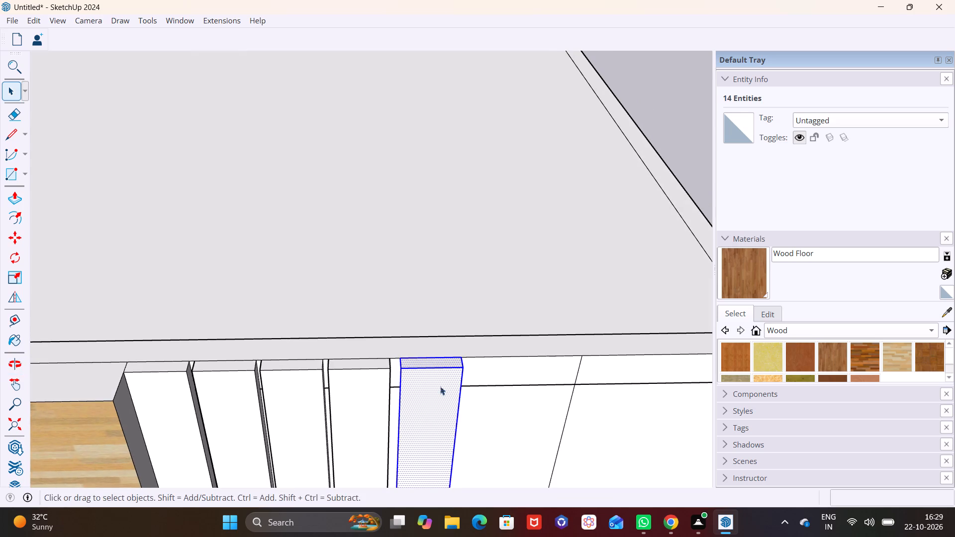
pyautogui.moveTo(430, 388); pyautogui.dragTo(499, 384, button='middle')
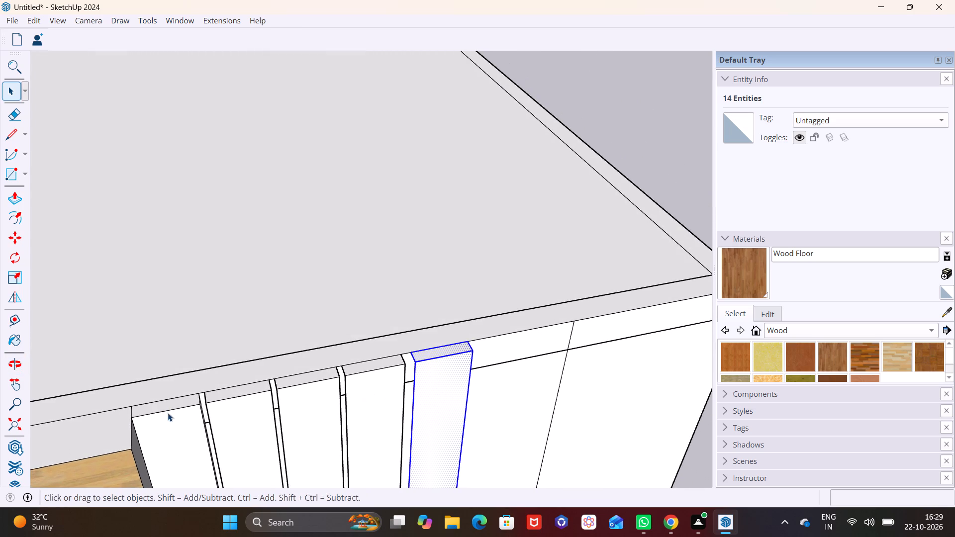
pyautogui.moveTo(173, 413); pyautogui.dragTo(119, 337, button='middle')
pyautogui.scroll(1, 137, 364)
pyautogui.scroll(-11, 477, 409)
pyautogui.keyDown('shift'); pyautogui.moveTo(475, 410); pyautogui.dragTo(338, 304, button='middle'); pyautogui.keyUp('shift')
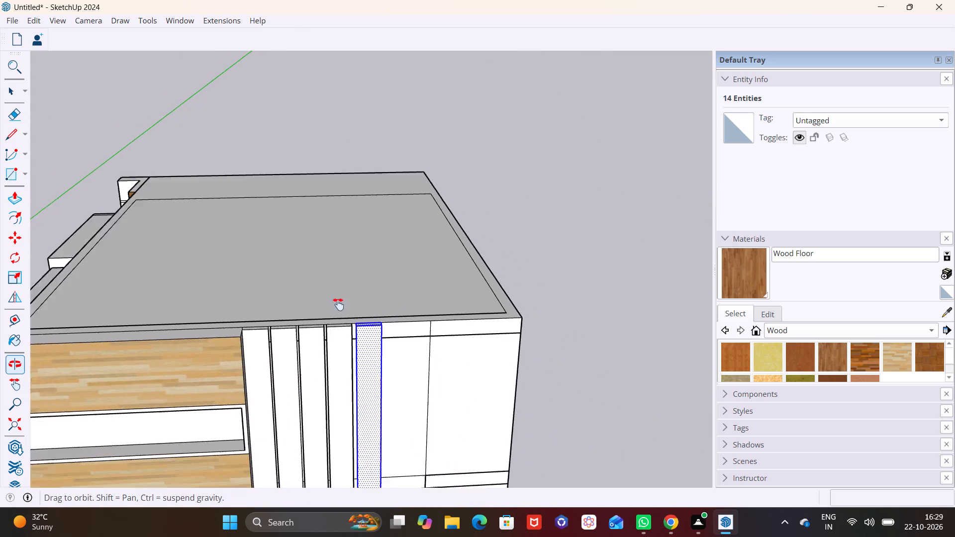
pyautogui.keyDown('shift'); pyautogui.moveTo(338, 304); pyautogui.dragTo(337, 302, button='middle'); pyautogui.keyUp('shift')
pyautogui.moveTo(403, 426); pyautogui.dragTo(273, 309, button='middle')
pyautogui.moveTo(267, 349); pyautogui.dragTo(281, 253, button='middle')
pyautogui.scroll(8, 179, 328)
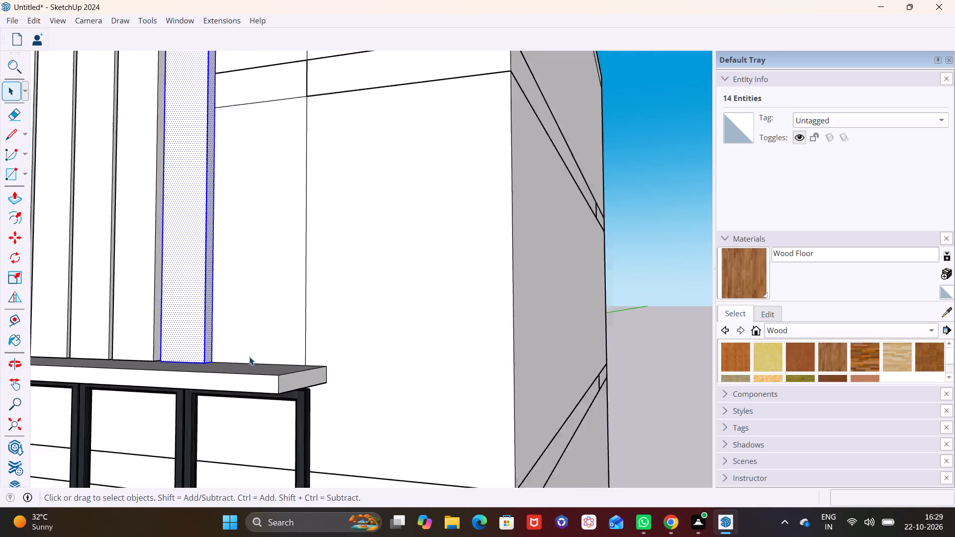
pyautogui.scroll(1, 249, 357)
pyautogui.moveTo(246, 355); pyautogui.dragTo(210, 416, button='middle')
pyautogui.press('m')
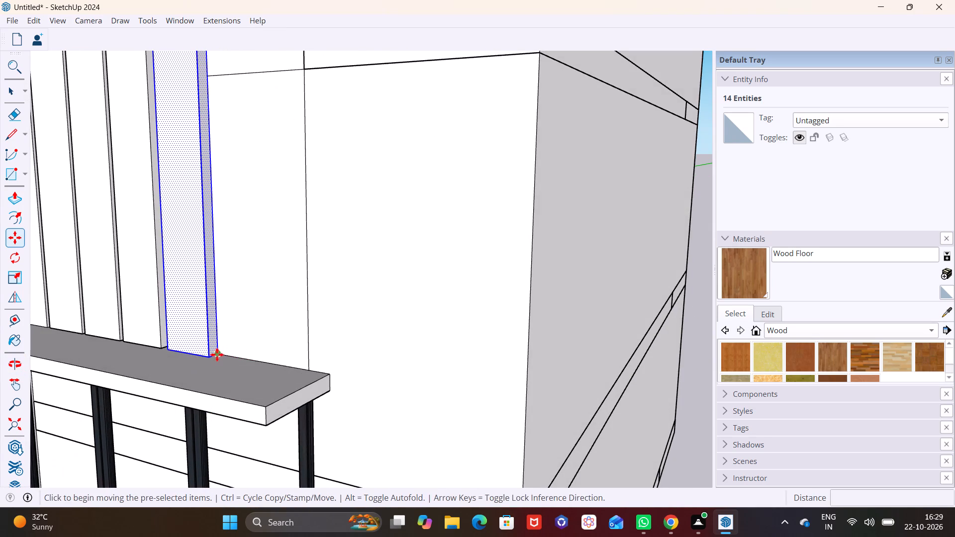
pyautogui.click(218, 354)
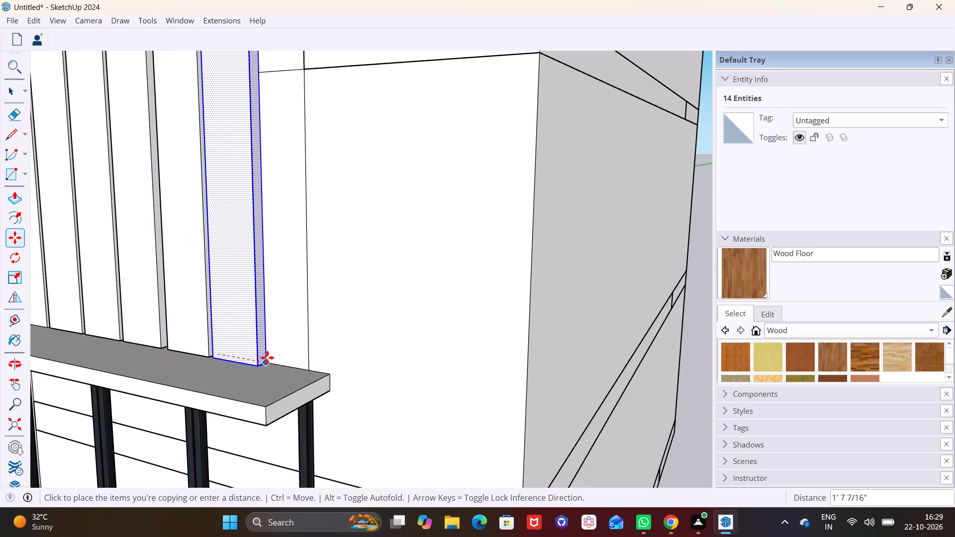
pyautogui.click(267, 358)
# Add a seventh strip about 1' 7 9/16" further along, near the free end of the canopy.
pyautogui.click(268, 360)
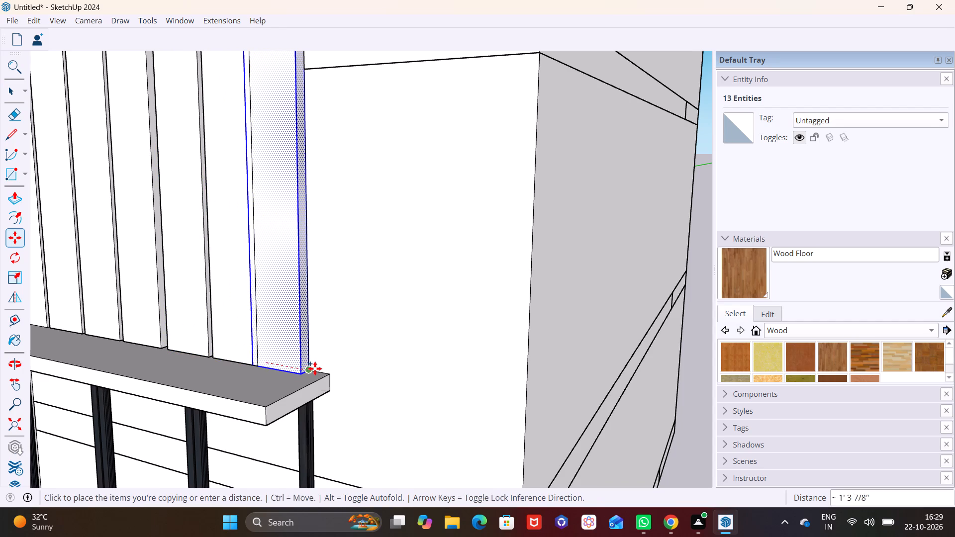
pyautogui.click(317, 368)
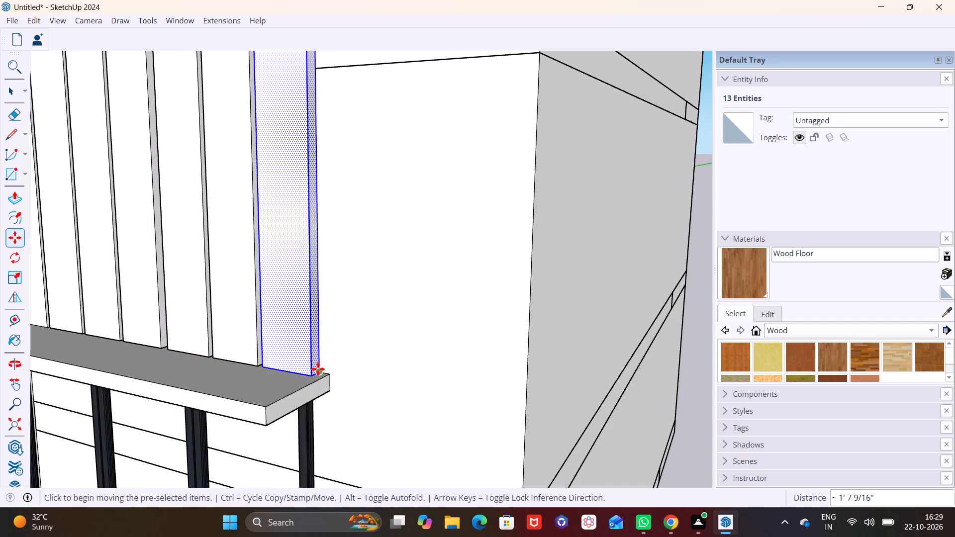
pyautogui.press('space')
pyautogui.click(372, 355)
# Paint the front faces of all seven vertical strips with Wood Veneer 01.
pyautogui.scroll(-17, 361, 347)
pyautogui.moveTo(316, 344); pyautogui.dragTo(397, 313, button='middle')
pyautogui.scroll(6, 351, 304)
pyautogui.scroll(-1, 810, 345)
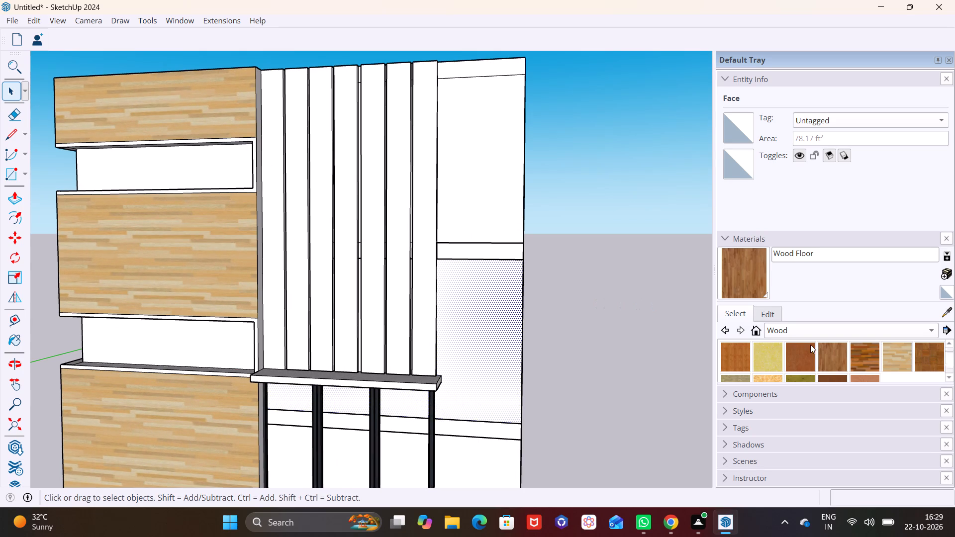
pyautogui.scroll(-1, 810, 345)
pyautogui.click(831, 354)
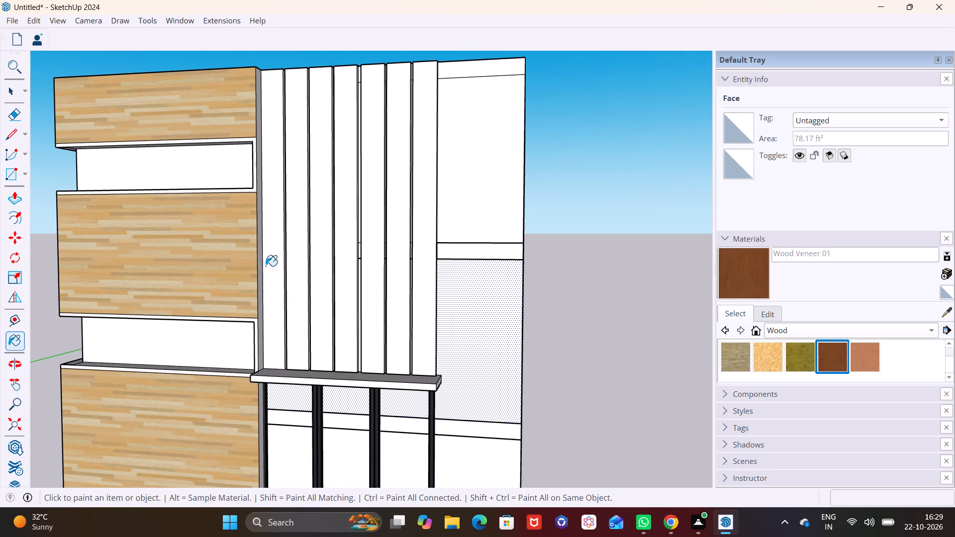
pyautogui.click(266, 266)
pyautogui.click(299, 262)
pyautogui.click(316, 260)
pyautogui.click(348, 260)
pyautogui.click(375, 256)
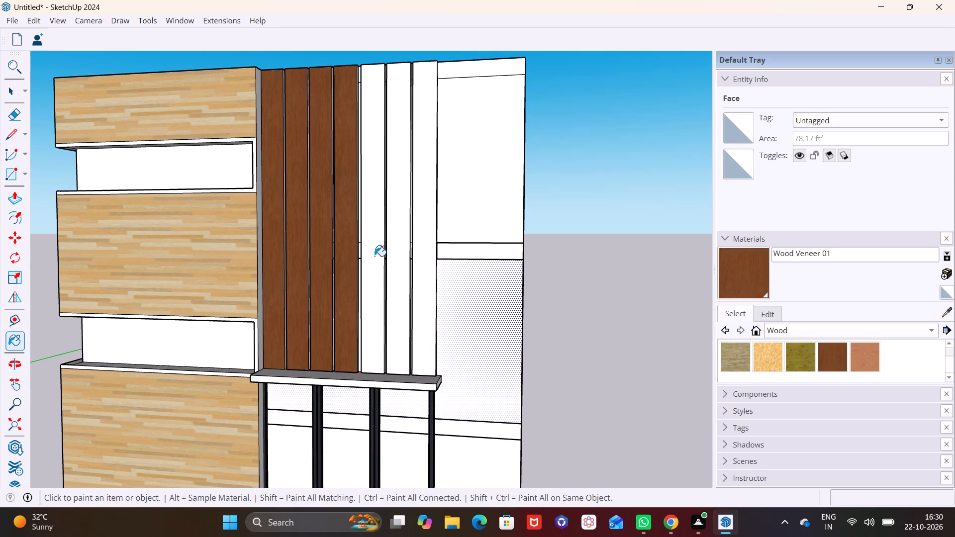
pyautogui.click(392, 256)
pyautogui.click(420, 256)
# Examine the painted strips together with the wood-clad volume and the rest of the house from several angles.
pyautogui.scroll(-6, 379, 287)
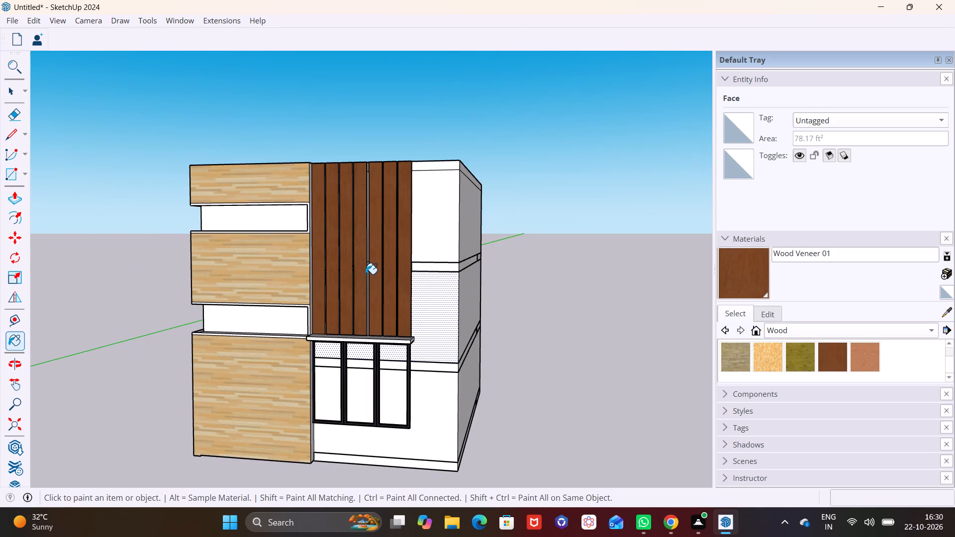
pyautogui.moveTo(366, 274); pyautogui.dragTo(498, 295, button='middle')
pyautogui.scroll(-6, 441, 245)
pyautogui.moveTo(429, 267); pyautogui.dragTo(305, 274, button='middle')
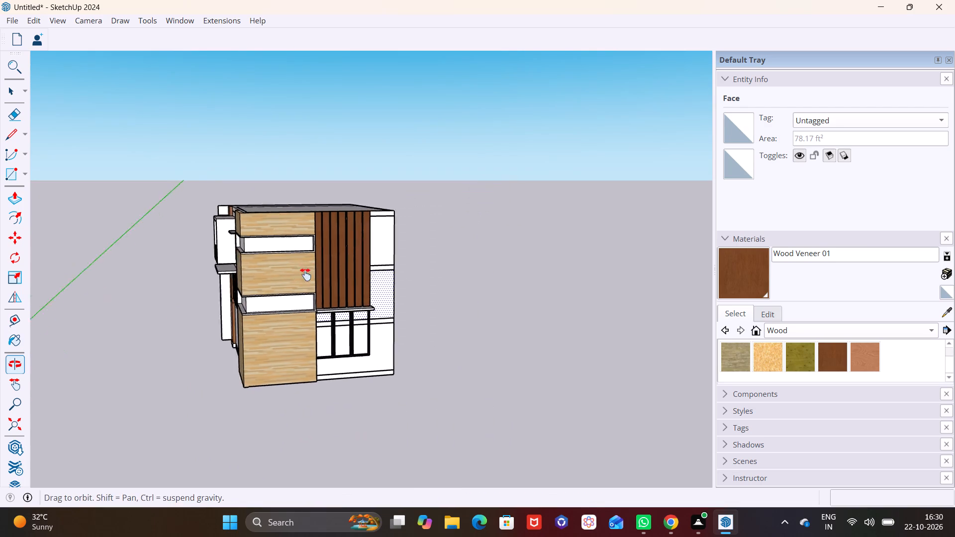
pyautogui.moveTo(305, 274); pyautogui.dragTo(215, 281, button='middle')
pyautogui.scroll(2, 249, 286)
pyautogui.press('space')
pyautogui.click(309, 293)
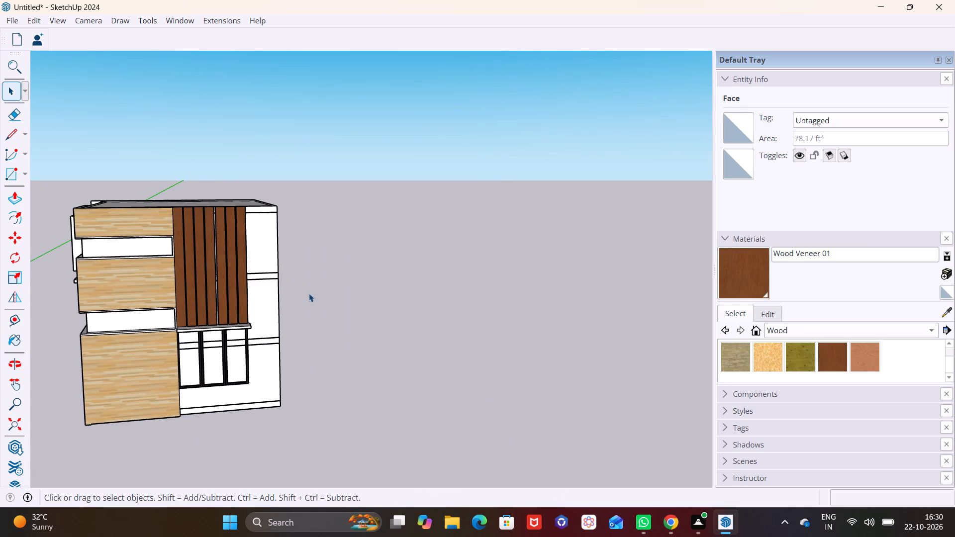
# Draw a narrow rectangle on the wall beside the last wood strip, from the roof edge down to the base band.
pyautogui.scroll(2, 244, 314)
pyautogui.moveTo(244, 314); pyautogui.dragTo(238, 293, button='middle')
pyautogui.scroll(2, 243, 308)
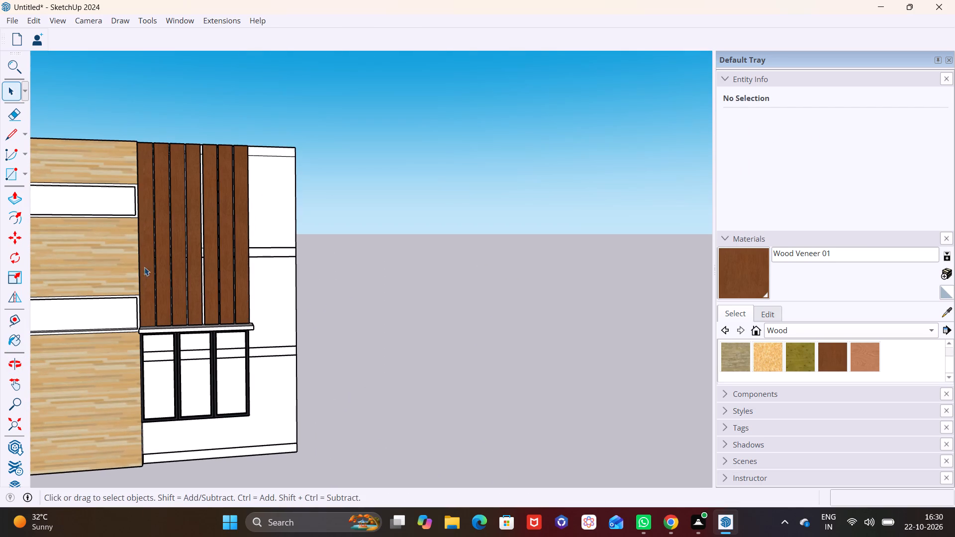
pyautogui.click(25, 173)
pyautogui.click(35, 190)
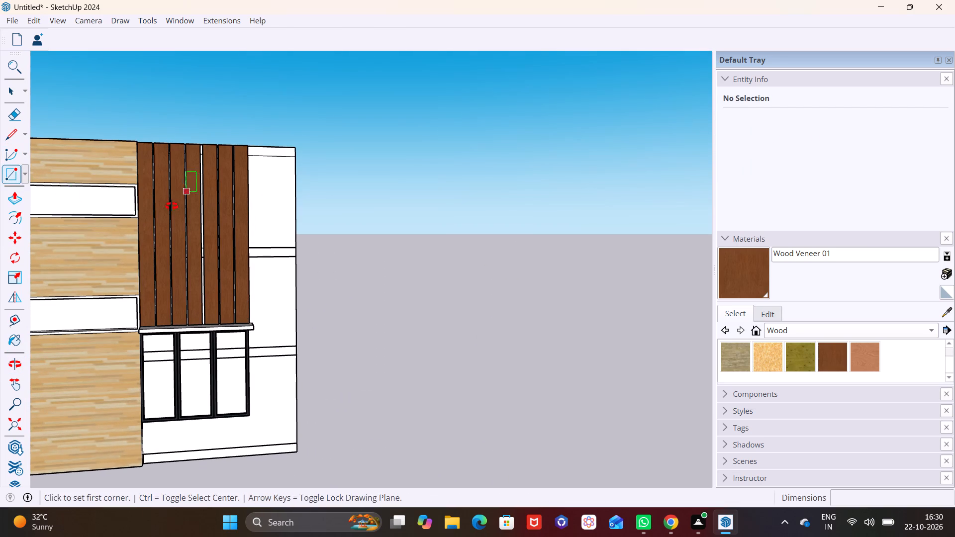
pyautogui.moveTo(174, 203); pyautogui.dragTo(0, 253, button='middle')
pyautogui.scroll(11, 238, 193)
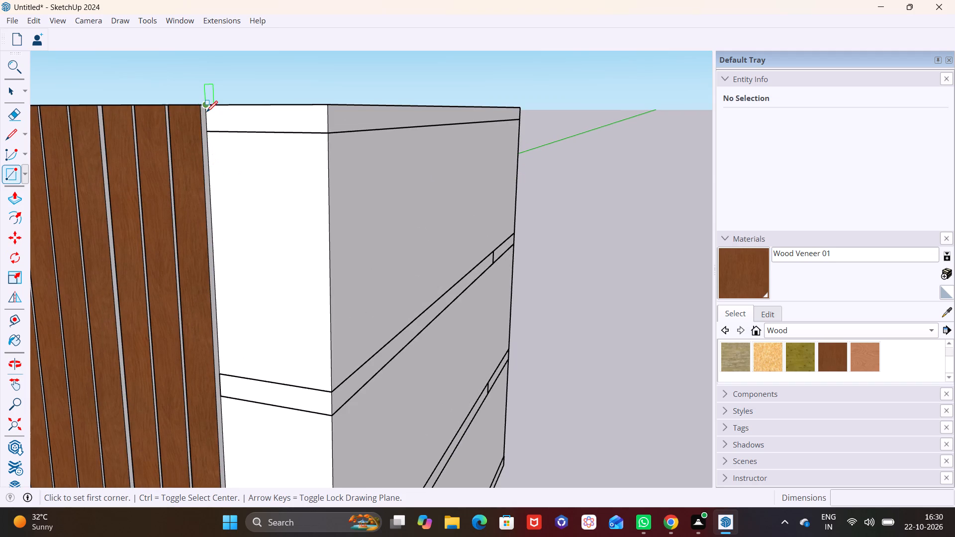
pyautogui.click(206, 108)
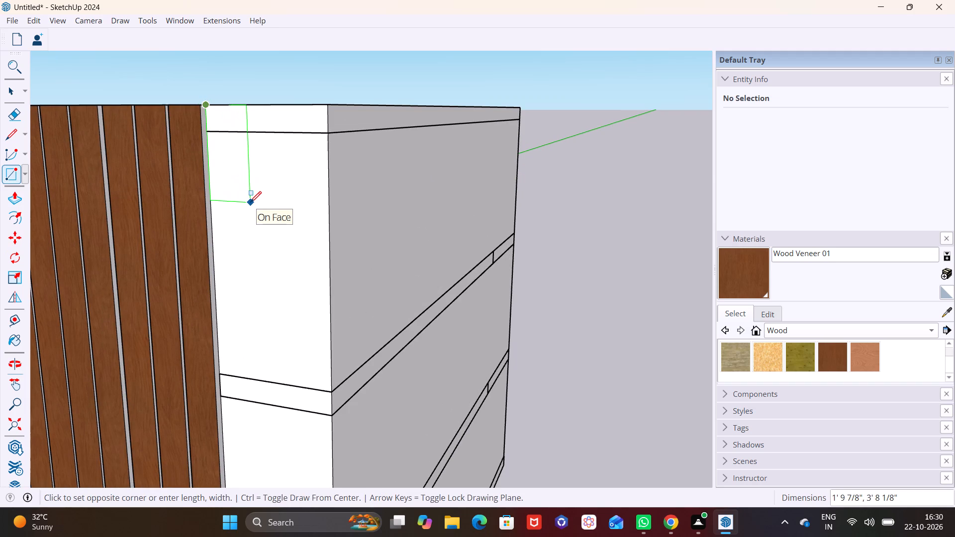
pyautogui.scroll(-8, 249, 208)
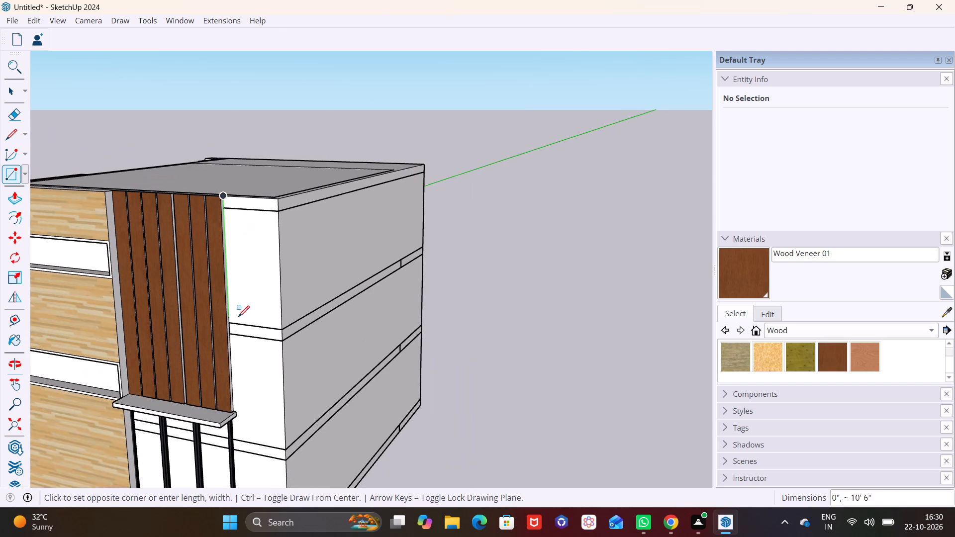
pyautogui.moveTo(238, 317); pyautogui.dragTo(288, 193, button='middle')
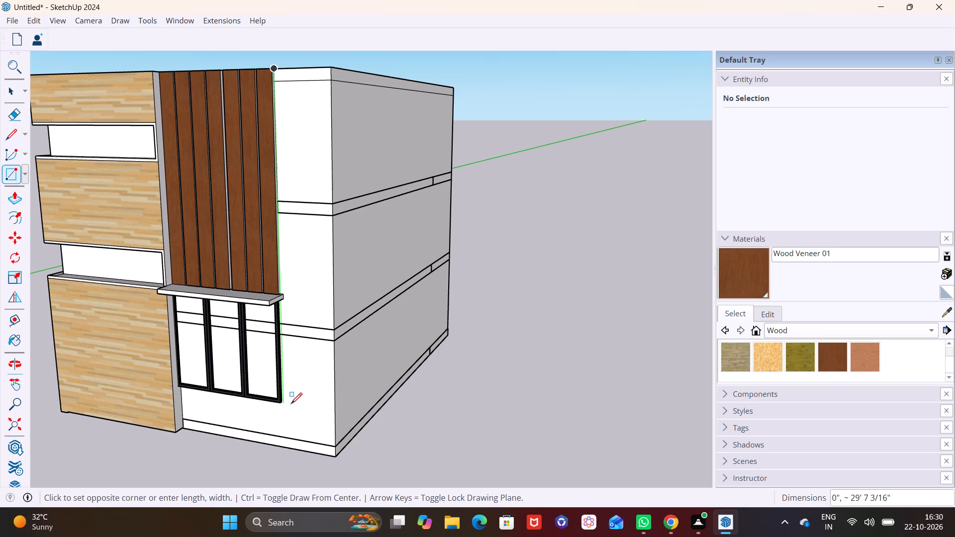
pyautogui.moveTo(291, 399); pyautogui.dragTo(300, 357, button='middle')
pyautogui.scroll(5, 301, 361)
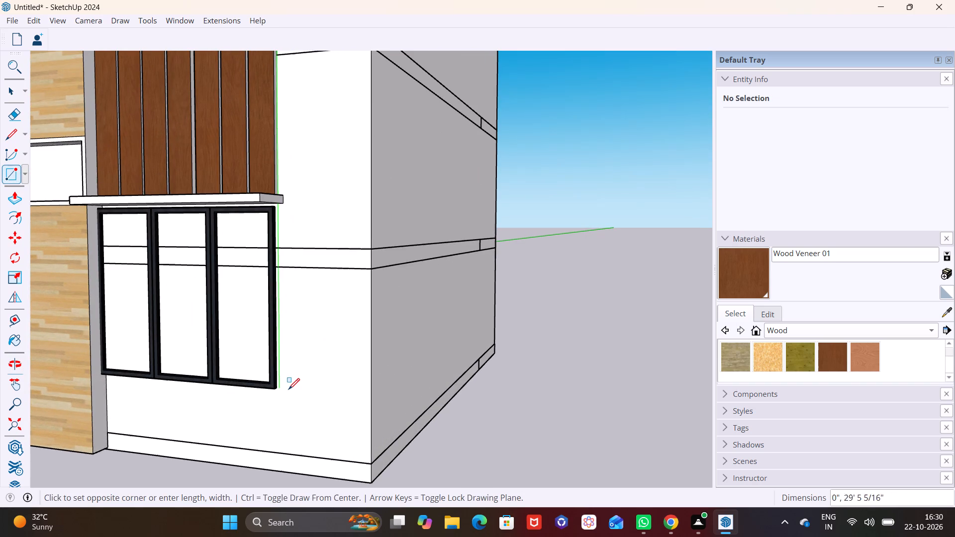
pyautogui.click(294, 455)
# Extrude the top-storey section of the narrow rectangle outward in two pulls, about 4 1/8" and about 1' 7 5/16".
pyautogui.scroll(-2, 267, 261)
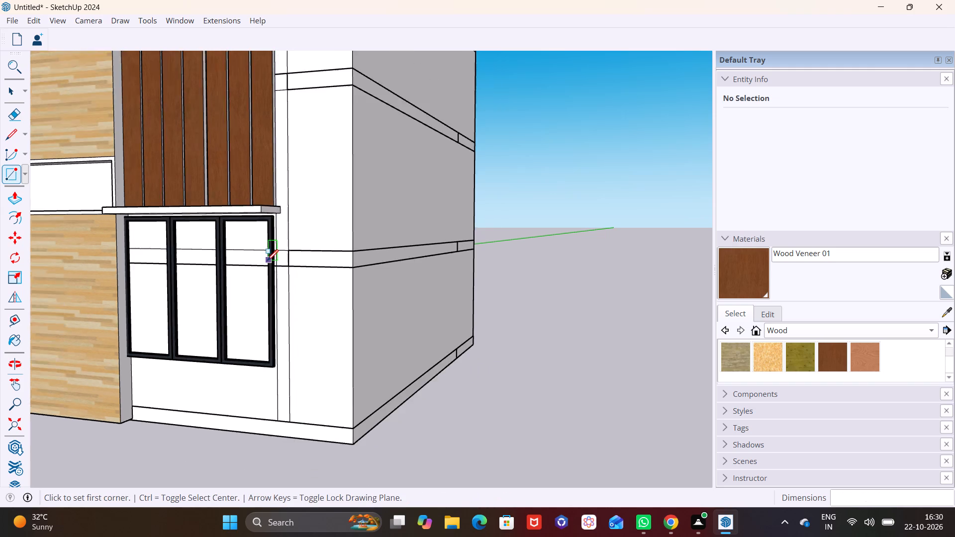
pyautogui.scroll(-7, 267, 261)
pyautogui.scroll(7, 289, 226)
pyautogui.keyDown('shift'); pyautogui.moveTo(281, 249); pyautogui.dragTo(277, 367, button='middle'); pyautogui.keyUp('shift')
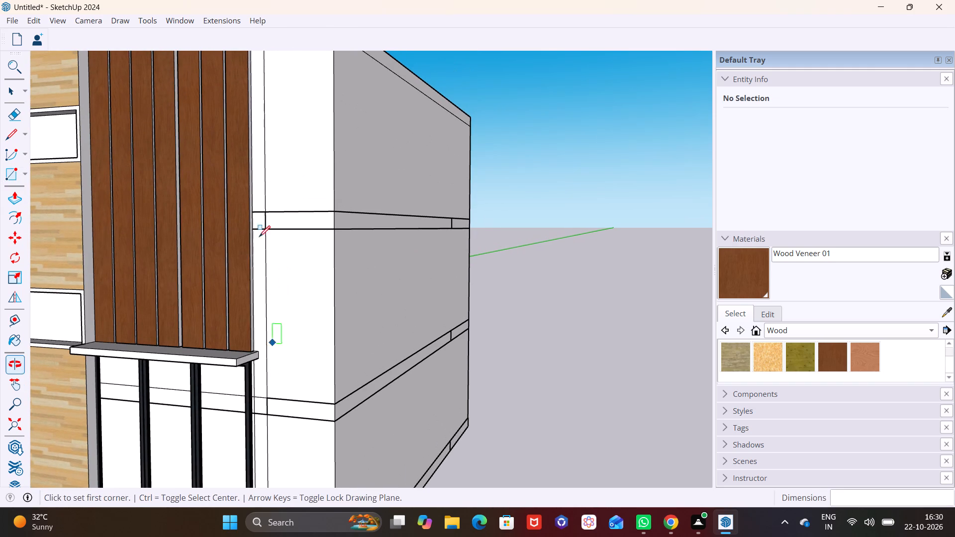
pyautogui.press('space')
pyautogui.click(260, 180)
pyautogui.moveTo(275, 226); pyautogui.dragTo(292, 290, button='middle')
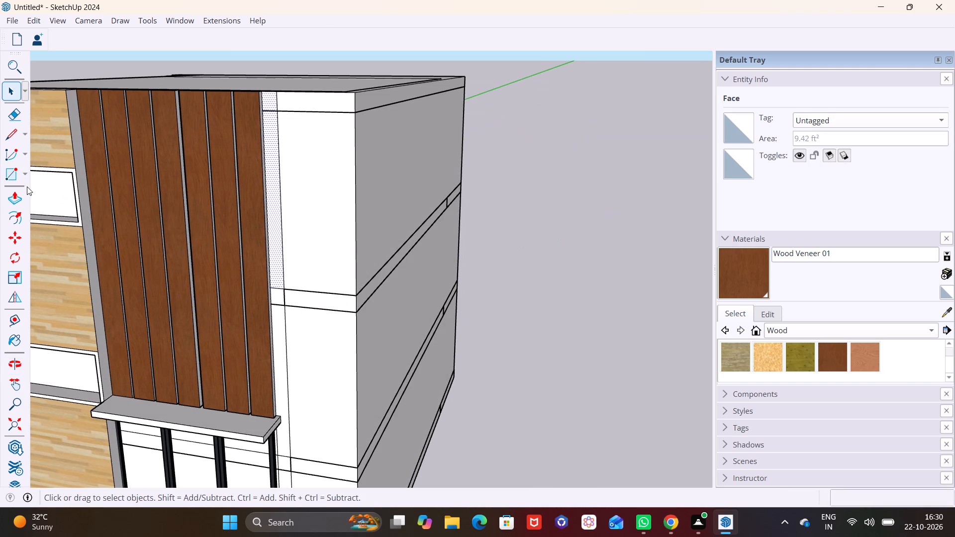
pyautogui.click(18, 192)
pyautogui.click(271, 190)
pyautogui.click(234, 204)
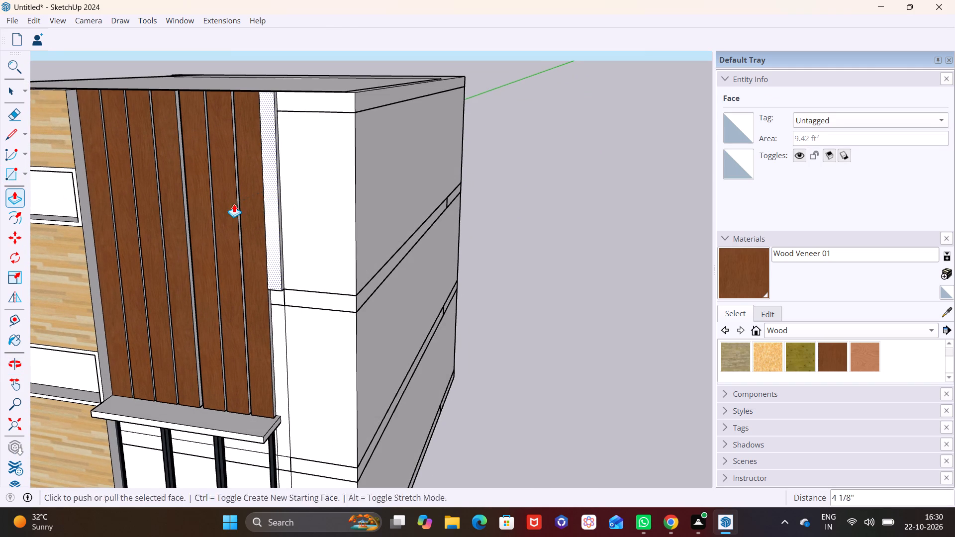
pyautogui.click(269, 200)
pyautogui.click(257, 206)
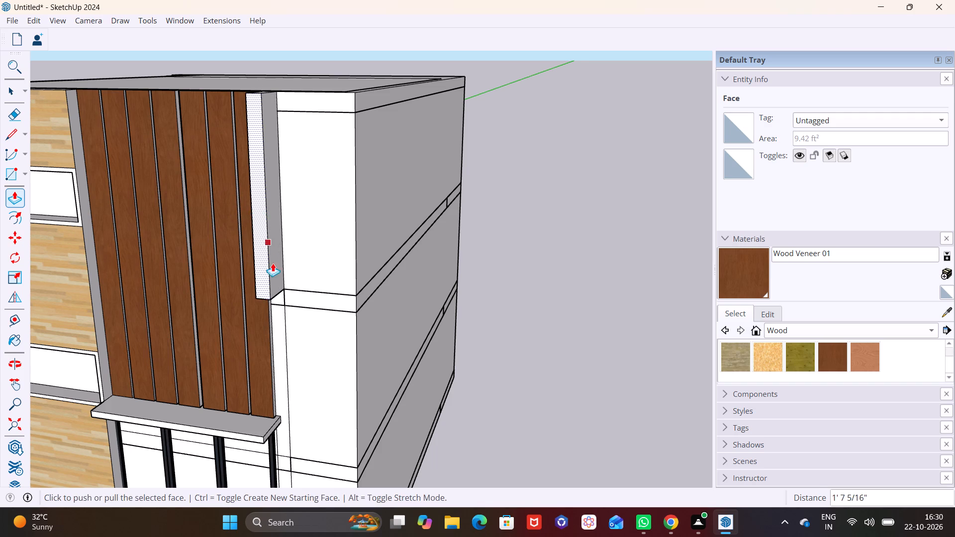
# Extrude the upper floor-band section of the narrow rectangle 1' 11 7/16", flush with the section above.
pyautogui.moveTo(266, 270); pyautogui.dragTo(205, 212, button='middle')
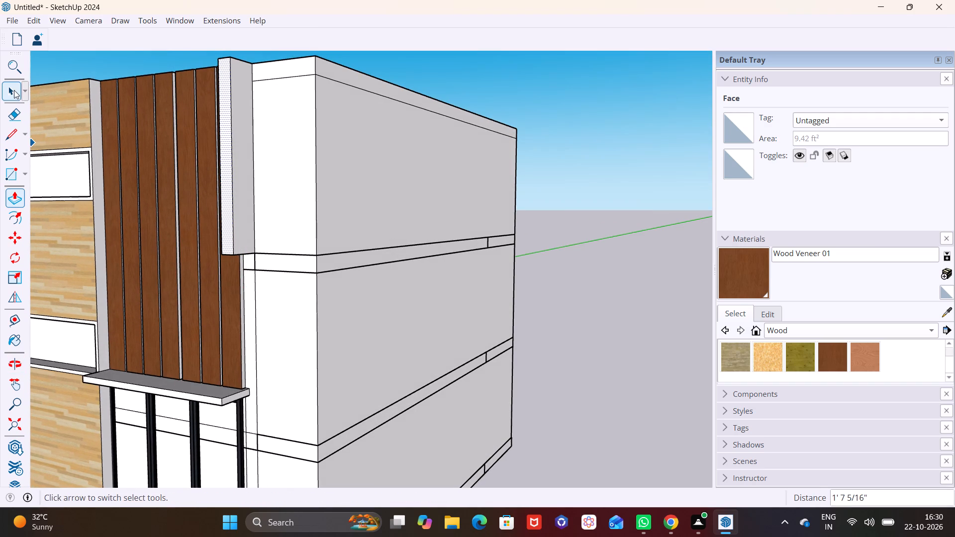
pyautogui.click(14, 90)
pyautogui.click(253, 257)
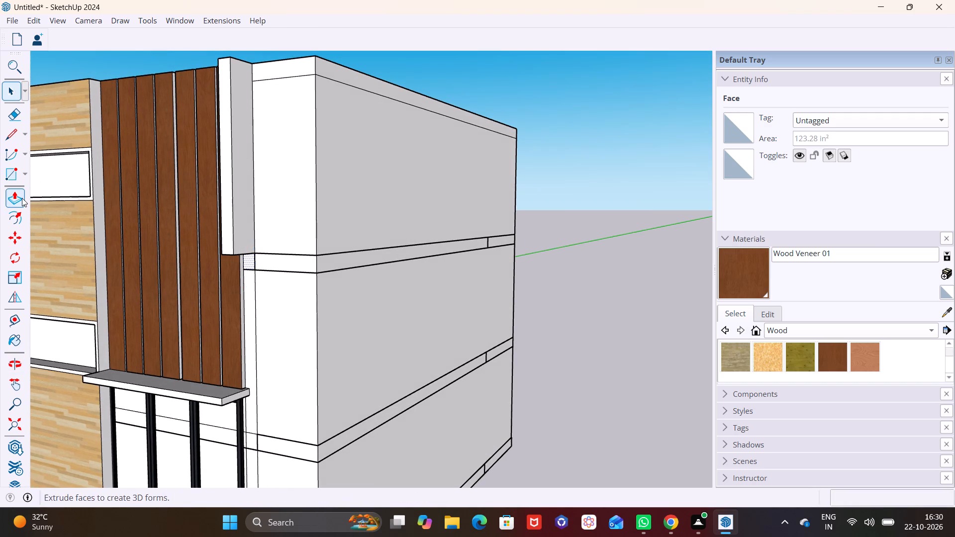
pyautogui.click(22, 198)
pyautogui.click(250, 262)
pyautogui.click(250, 263)
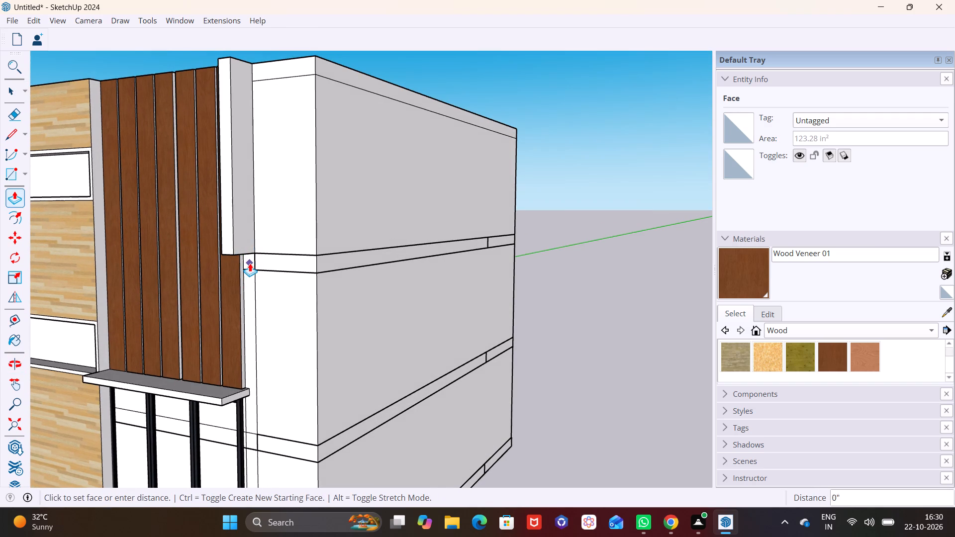
pyautogui.click(234, 250)
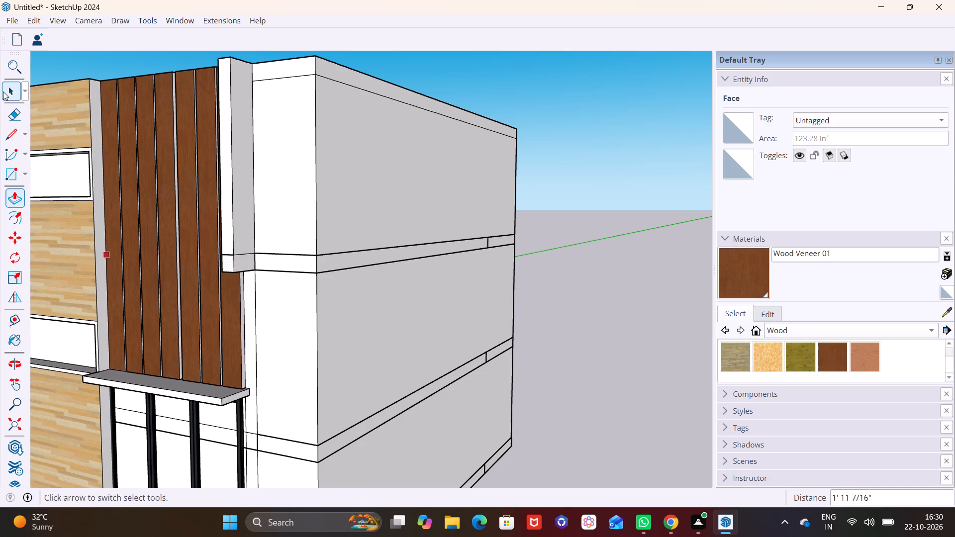
# Extrude the middle-storey section of the narrow rectangle outward about 1' 11 3/16" to continue the column down past the canopy.
pyautogui.click(3, 91)
pyautogui.click(247, 295)
pyautogui.click(11, 197)
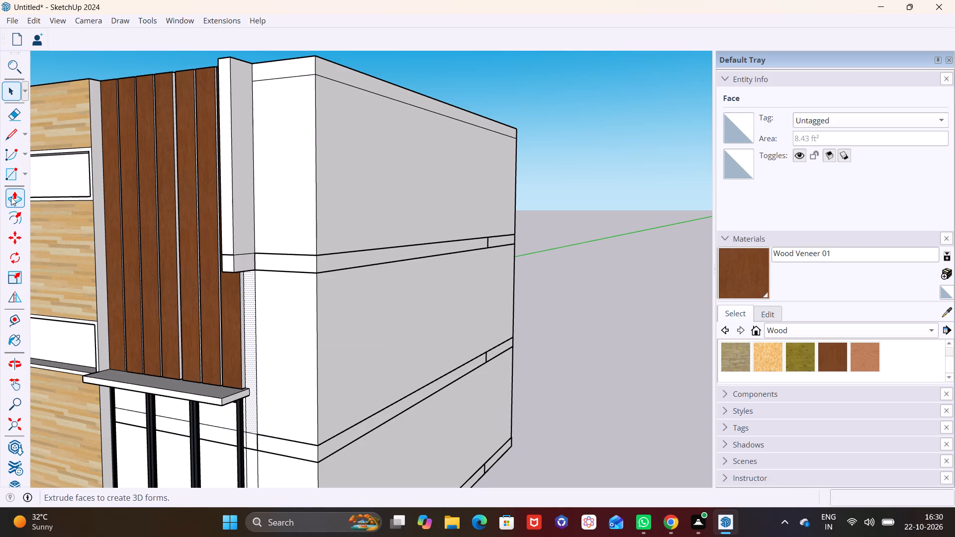
pyautogui.click(249, 299)
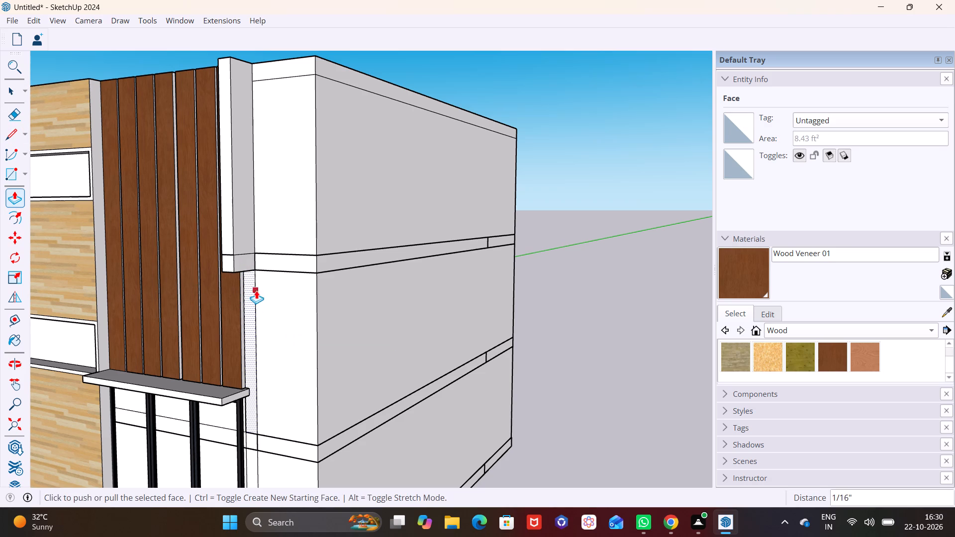
pyautogui.click(247, 290)
pyautogui.click(231, 274)
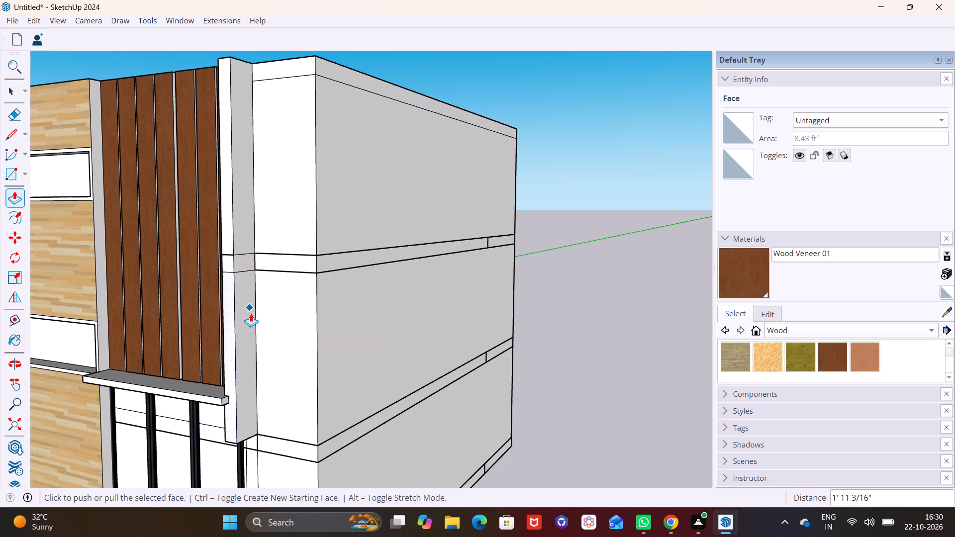
# Extrude the lower floor-band section of the narrow rectangle 1' 11 1/4", flush with the column above.
pyautogui.scroll(-4, 252, 319)
pyautogui.click(7, 88)
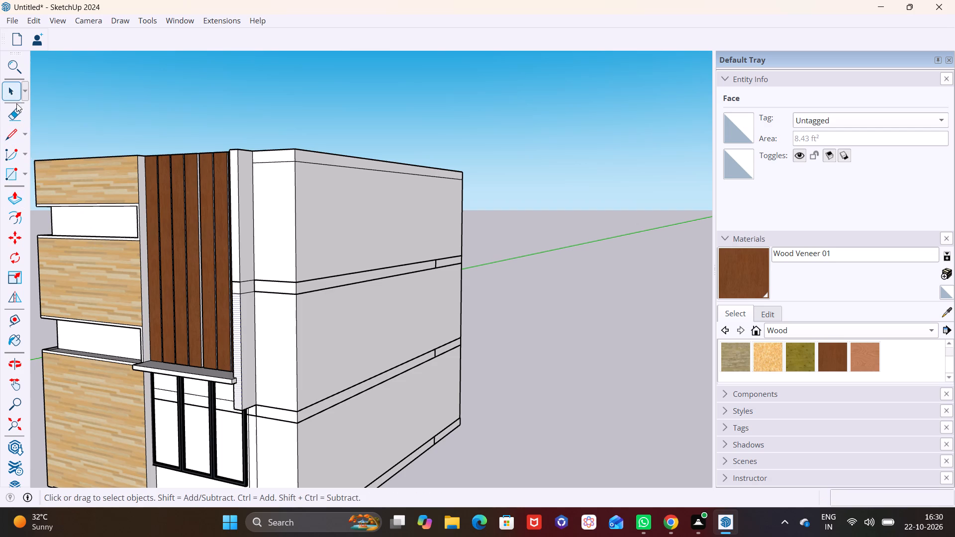
pyautogui.scroll(4, 209, 389)
pyautogui.moveTo(221, 378); pyautogui.dragTo(184, 239, button='middle')
pyautogui.scroll(3, 223, 336)
pyautogui.moveTo(225, 315); pyautogui.dragTo(211, 290, button='middle')
pyautogui.click(235, 257)
pyautogui.click(7, 199)
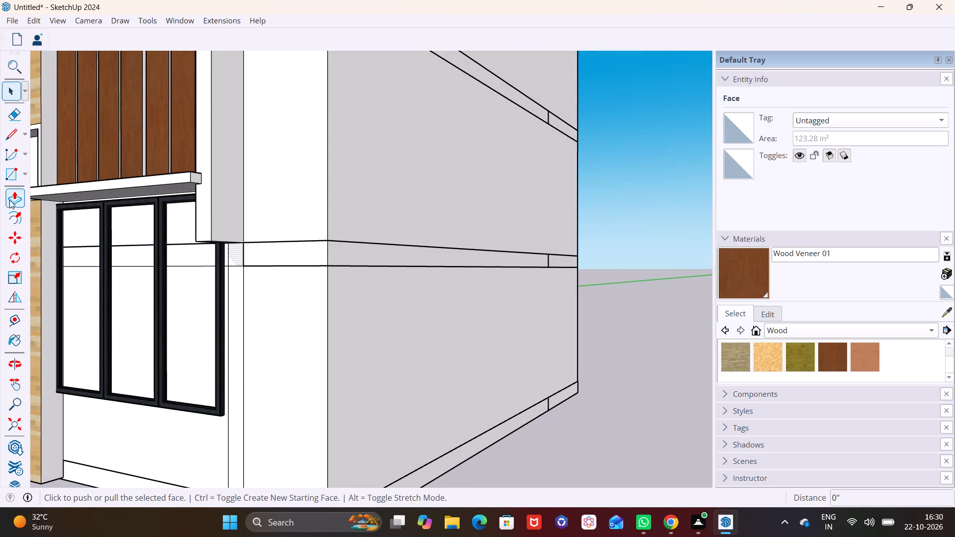
pyautogui.click(237, 251)
pyautogui.click(208, 233)
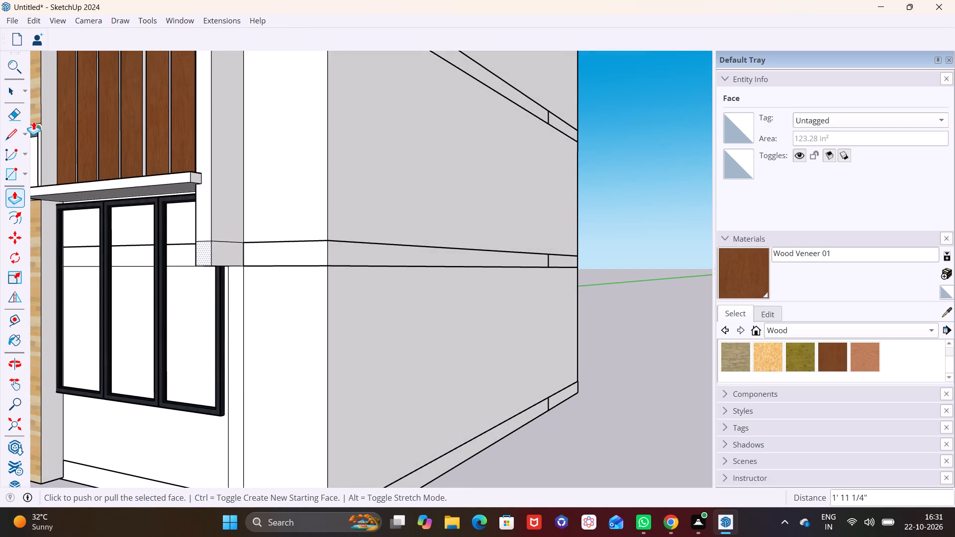
# Extrude the ground-floor section of the narrow rectangle 1' 11 1/4" to complete the column down to the base band.
pyautogui.click(10, 93)
pyautogui.click(236, 317)
pyautogui.click(19, 202)
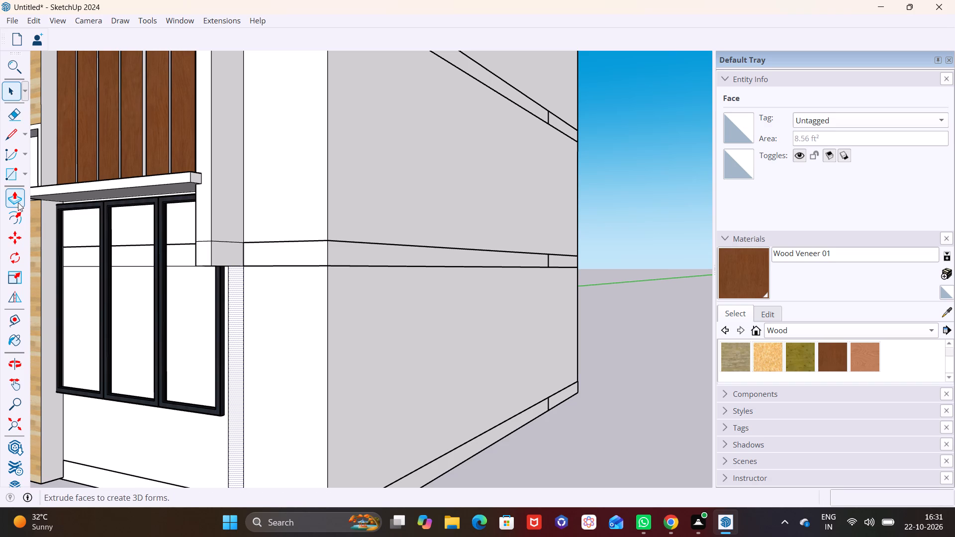
pyautogui.click(237, 313)
pyautogui.click(206, 258)
# Extrude the top-storey face of the wall around the corner from the new column outward about 5' 6".
pyautogui.scroll(-2, 218, 280)
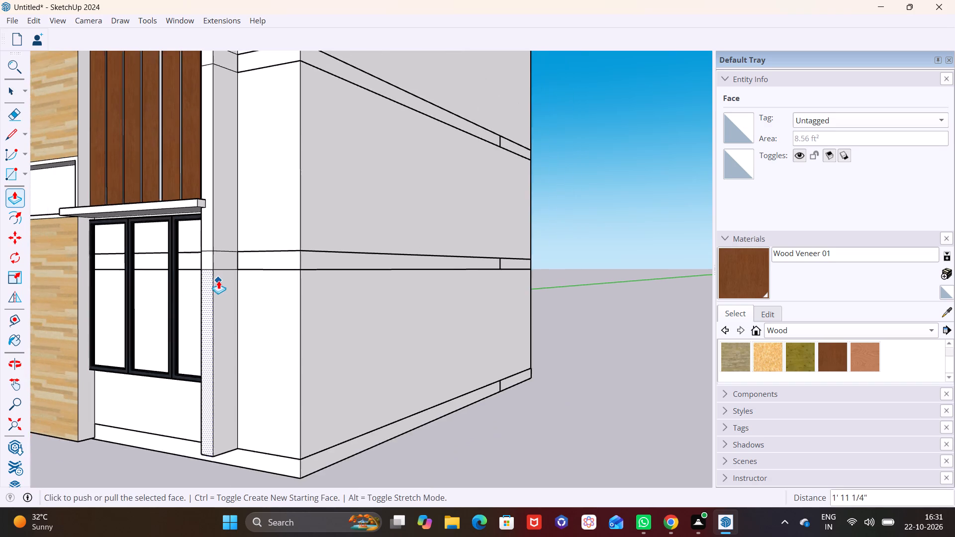
pyautogui.scroll(-4, 218, 280)
pyautogui.moveTo(231, 291); pyautogui.dragTo(322, 344, button='middle')
pyautogui.scroll(-2, 295, 242)
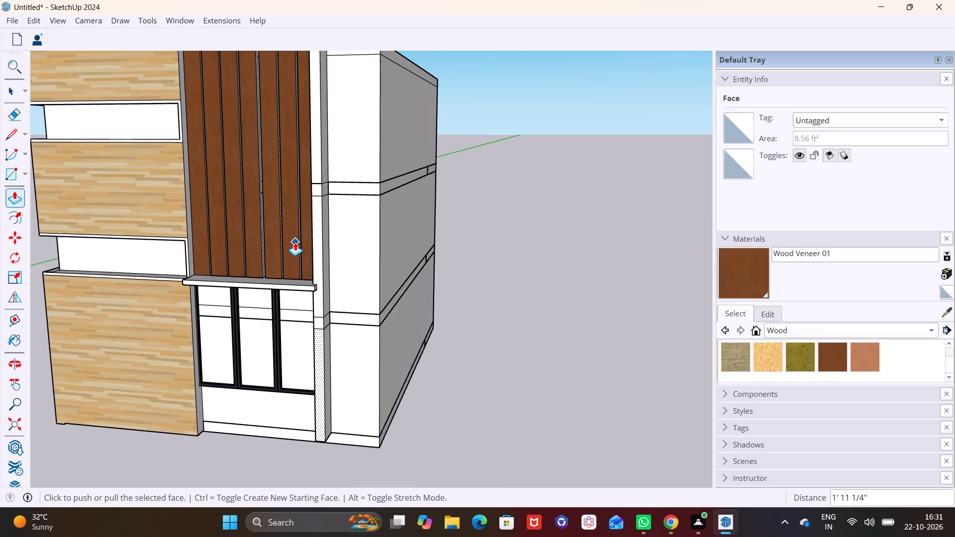
pyautogui.scroll(-5, 295, 242)
pyautogui.keyDown('shift'); pyautogui.moveTo(294, 234); pyautogui.dragTo(274, 282, button='middle'); pyautogui.keyUp('shift')
pyautogui.moveTo(292, 280); pyautogui.dragTo(282, 272, button='middle')
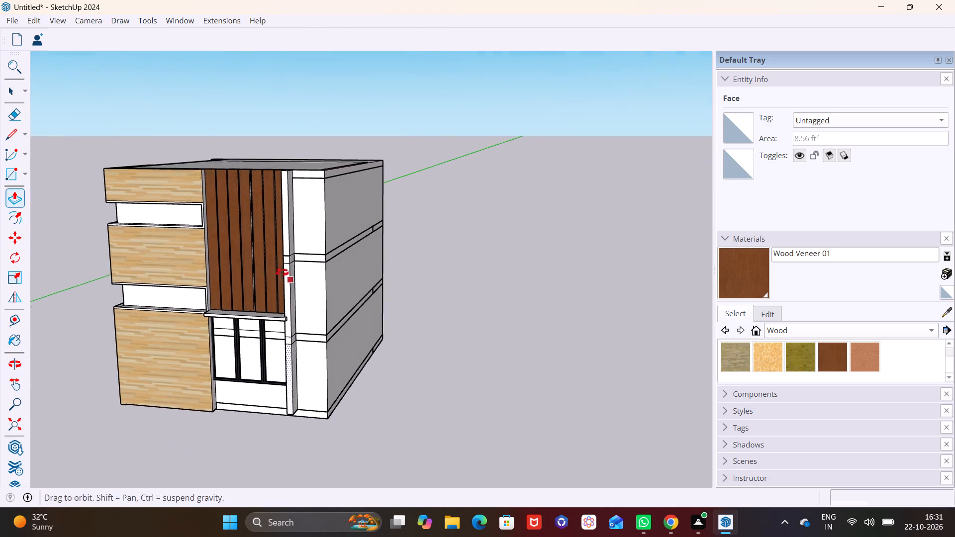
pyautogui.moveTo(282, 272); pyautogui.dragTo(273, 260, button='middle')
pyautogui.scroll(7, 331, 267)
pyautogui.press('space')
pyautogui.click(329, 191)
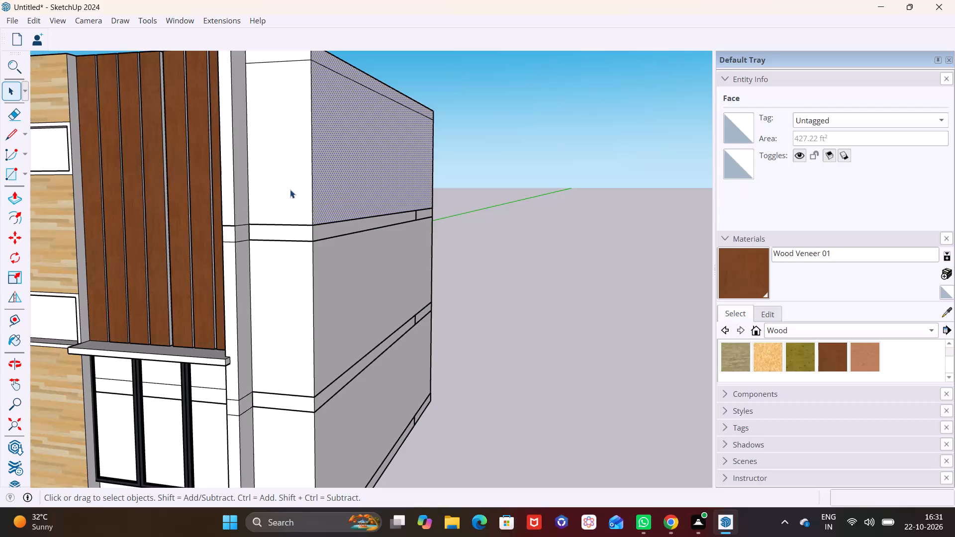
pyautogui.click(19, 200)
pyautogui.click(326, 157)
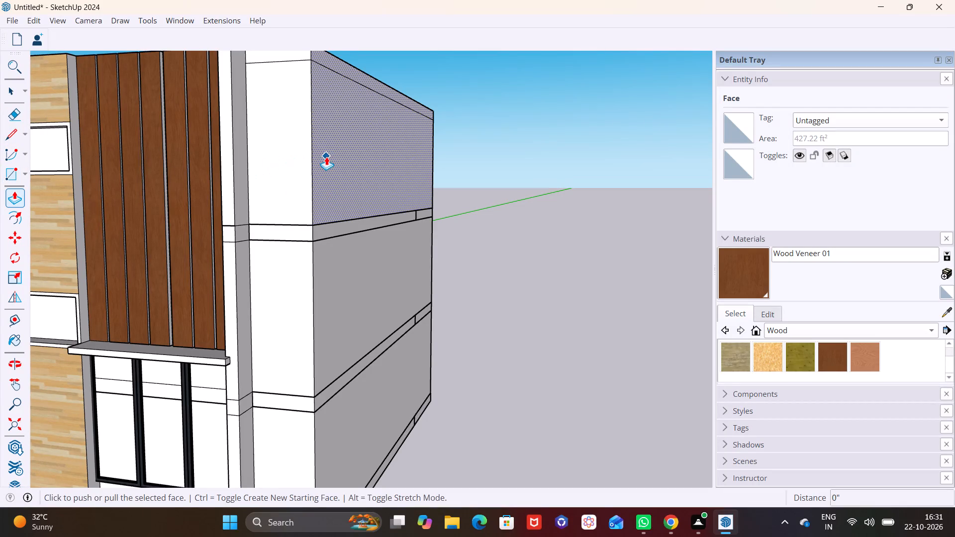
pyautogui.click(409, 158)
# Extrude the middle-storey face of the same wall outward 5' 6 3/8", flush with the storey above.
pyautogui.press('space')
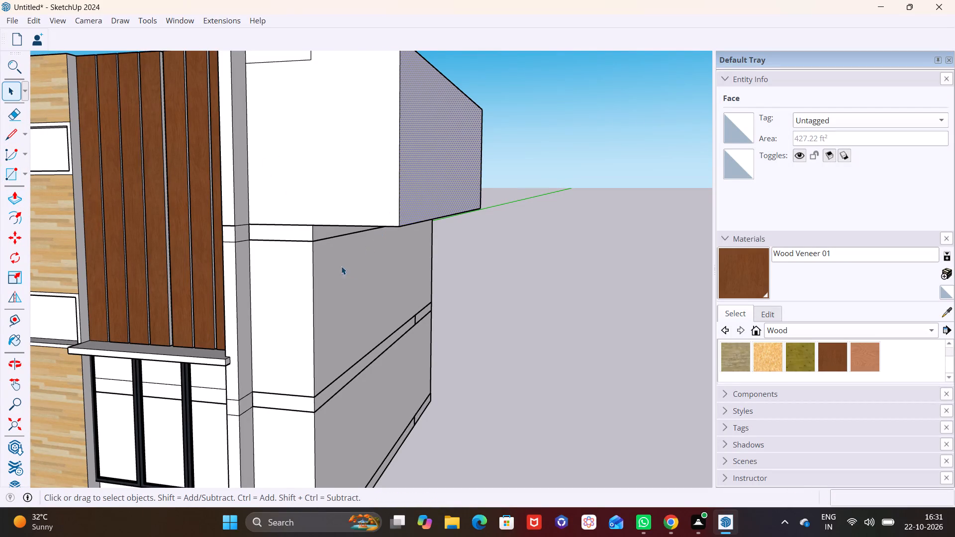
pyautogui.click(315, 234)
pyautogui.click(335, 268)
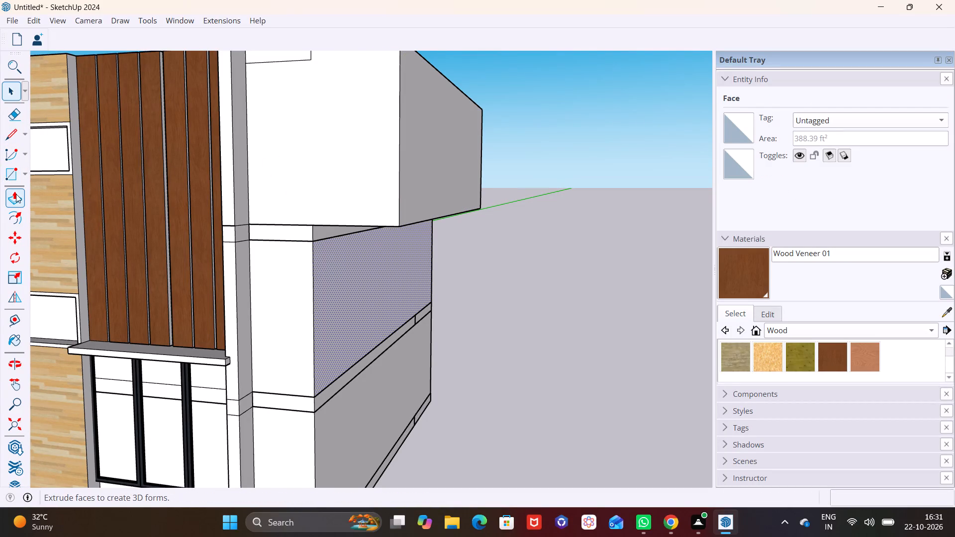
pyautogui.click(16, 194)
pyautogui.click(312, 285)
pyautogui.click(398, 224)
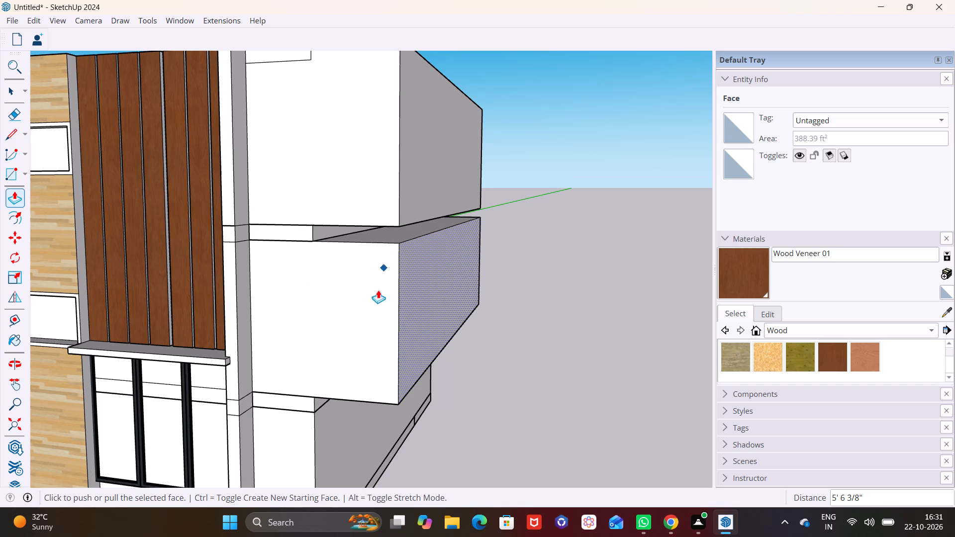
# Extrude the ground-storey face of the same wall outward 5' 6 3/8", flush with the storeys above.
pyautogui.keyDown('shift'); pyautogui.moveTo(371, 306); pyautogui.dragTo(326, 222, button='middle'); pyautogui.keyUp('shift')
pyautogui.press('space')
pyautogui.click(300, 353)
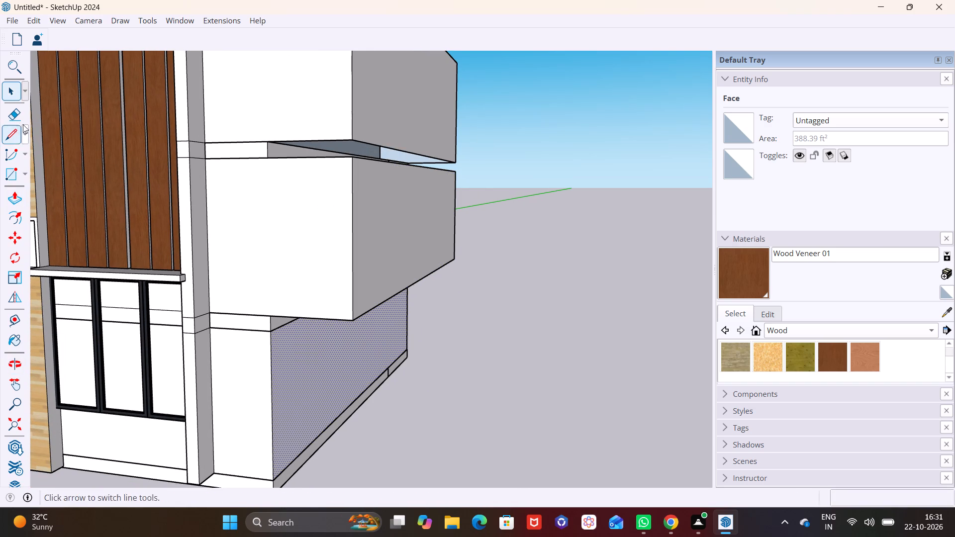
pyautogui.click(15, 196)
pyautogui.click(312, 354)
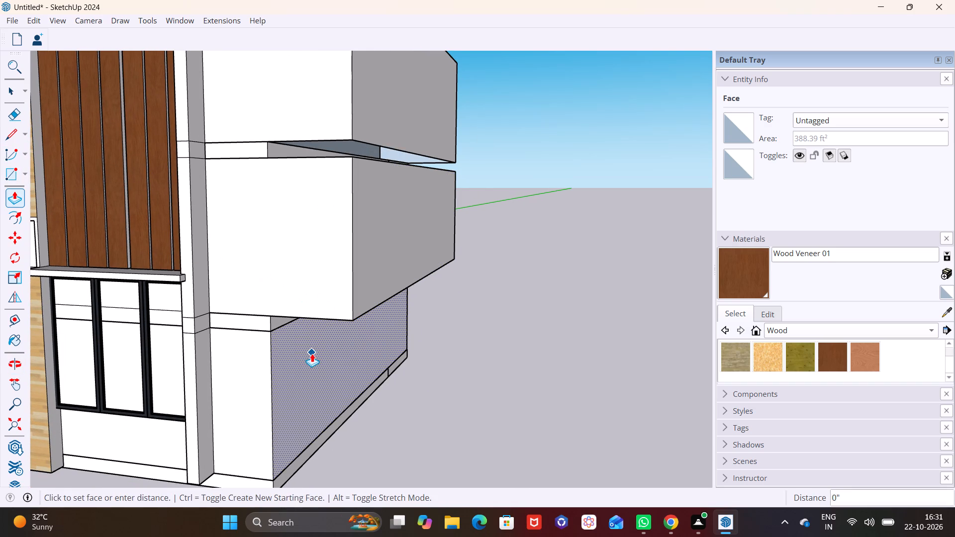
pyautogui.click(363, 313)
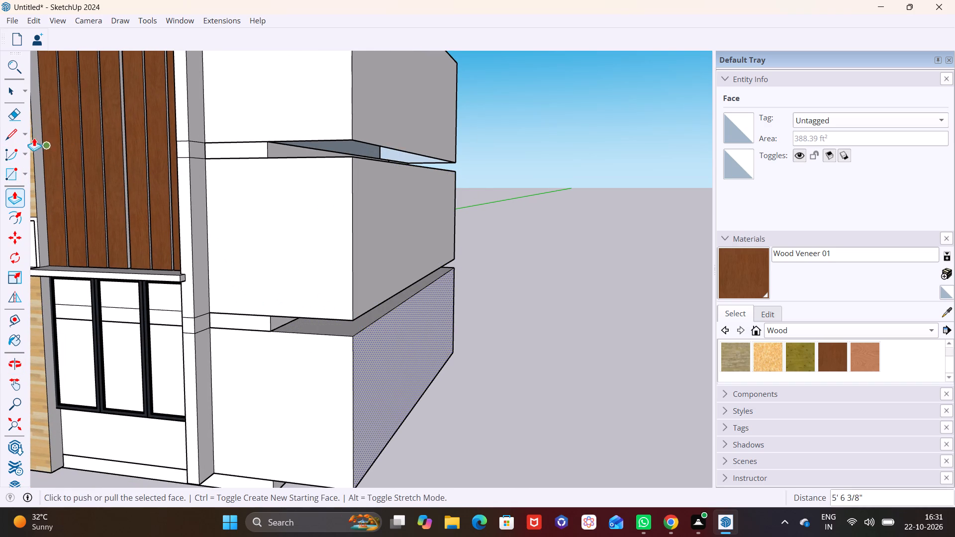
# Extrude the recessed slab strip between the ground and middle storeys outward 5' 6 3/8", flush with the widened side wall.
pyautogui.click(8, 93)
pyautogui.tripleClick(275, 325)
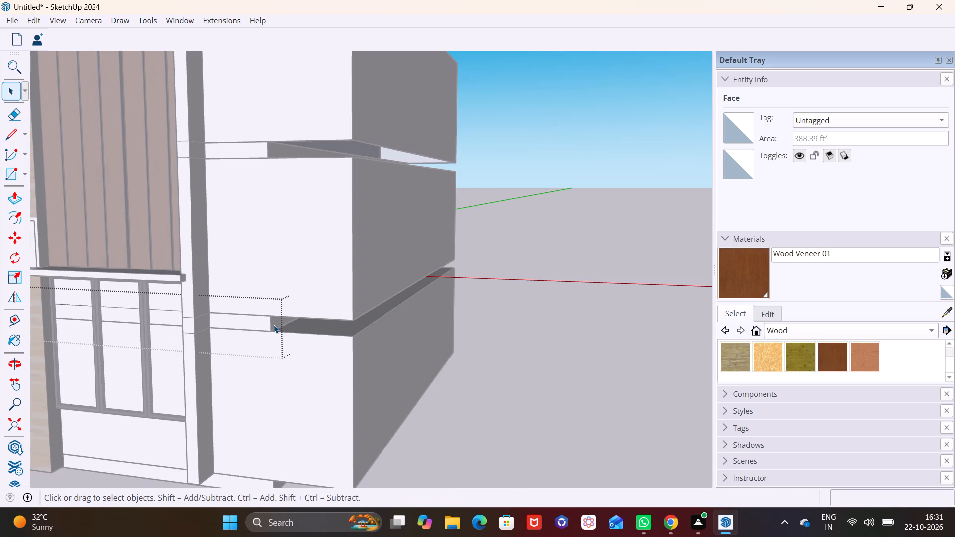
pyautogui.click(275, 324)
pyautogui.click(280, 321)
pyautogui.click(12, 201)
pyautogui.click(279, 323)
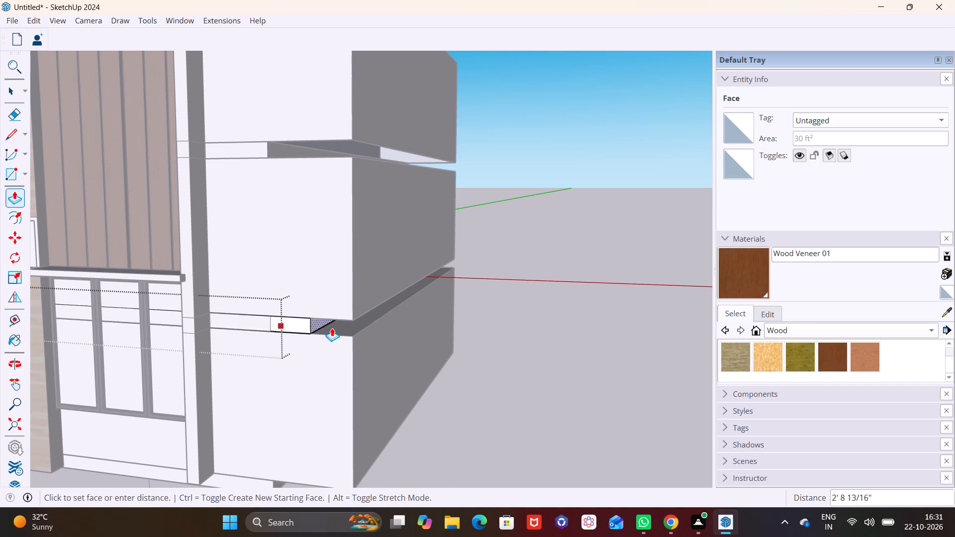
pyautogui.click(353, 344)
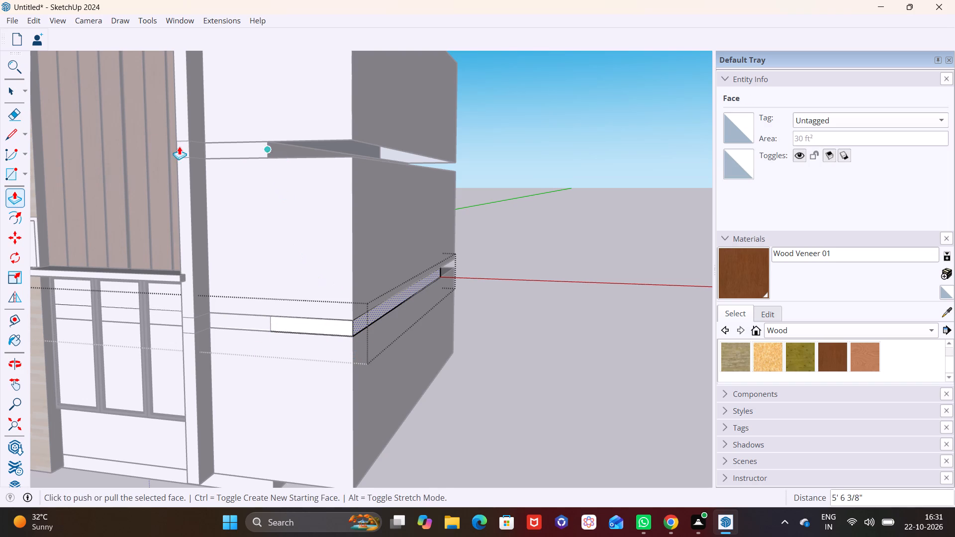
# Extrude the recessed slab strip between the middle and top storeys outward 5' 6 3/8", flush with the side wall.
pyautogui.click(10, 92)
pyautogui.click(291, 157)
pyautogui.tripleClick(276, 153)
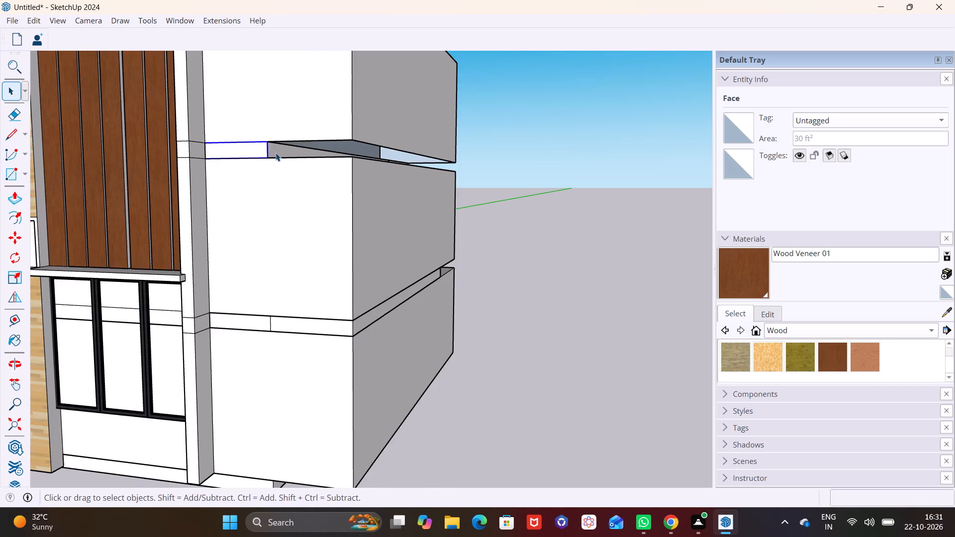
pyautogui.click(276, 153)
pyautogui.click(278, 153)
pyautogui.click(278, 153)
pyautogui.click(286, 151)
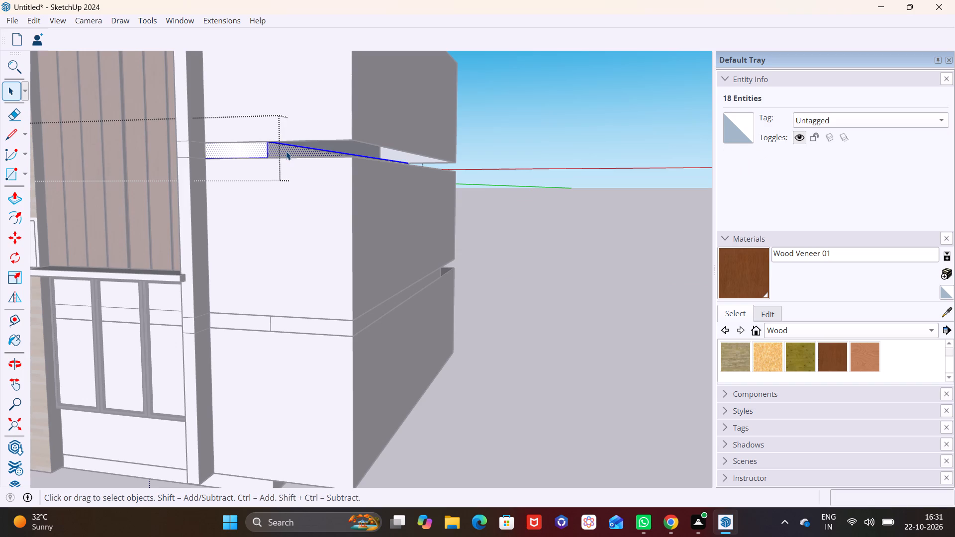
pyautogui.click(12, 199)
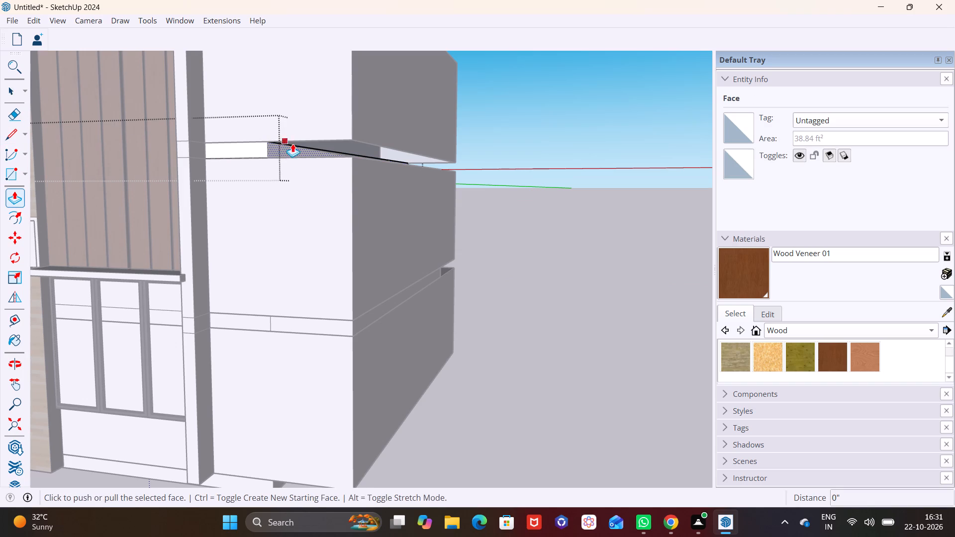
pyautogui.click(275, 151)
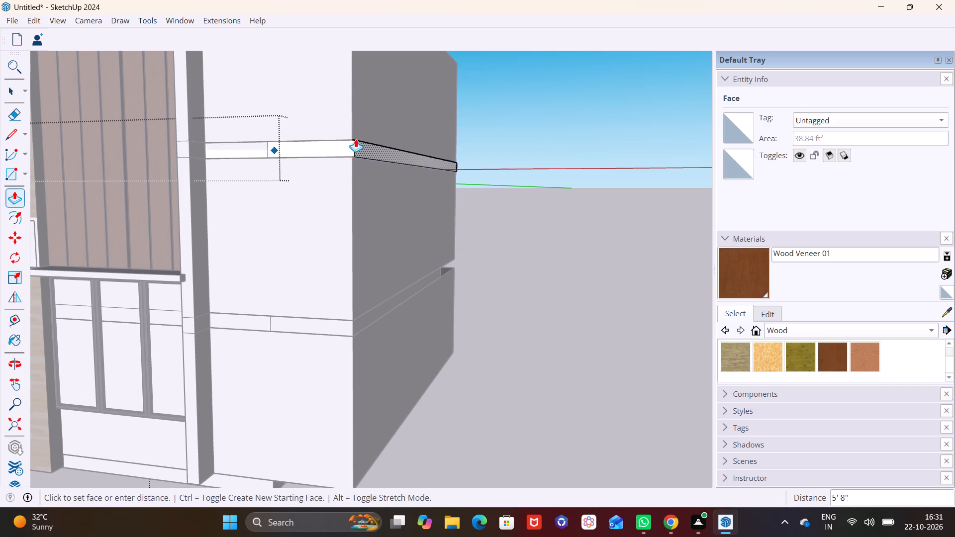
pyautogui.click(352, 133)
# Extrude the end face of the lower slab strip at the rear corner 8' 10 1/16", closing the gap flush with the rear wall.
pyautogui.scroll(-2, 400, 272)
pyautogui.moveTo(384, 269); pyautogui.dragTo(97, 270, button='middle')
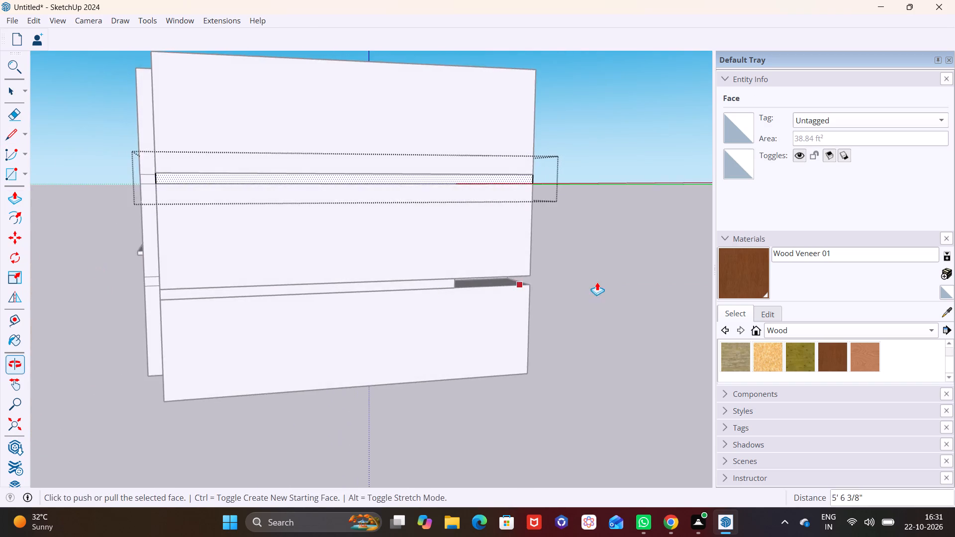
pyautogui.scroll(-3, 597, 282)
pyautogui.moveTo(576, 285); pyautogui.dragTo(323, 276, button='middle')
pyautogui.scroll(13, 412, 291)
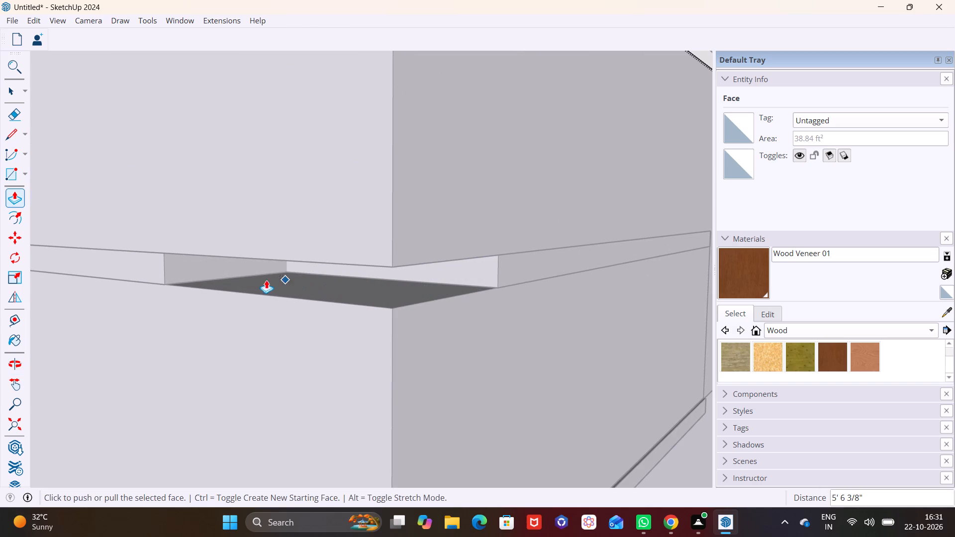
pyautogui.press('space')
pyautogui.tripleClick(216, 266)
pyautogui.click(197, 269)
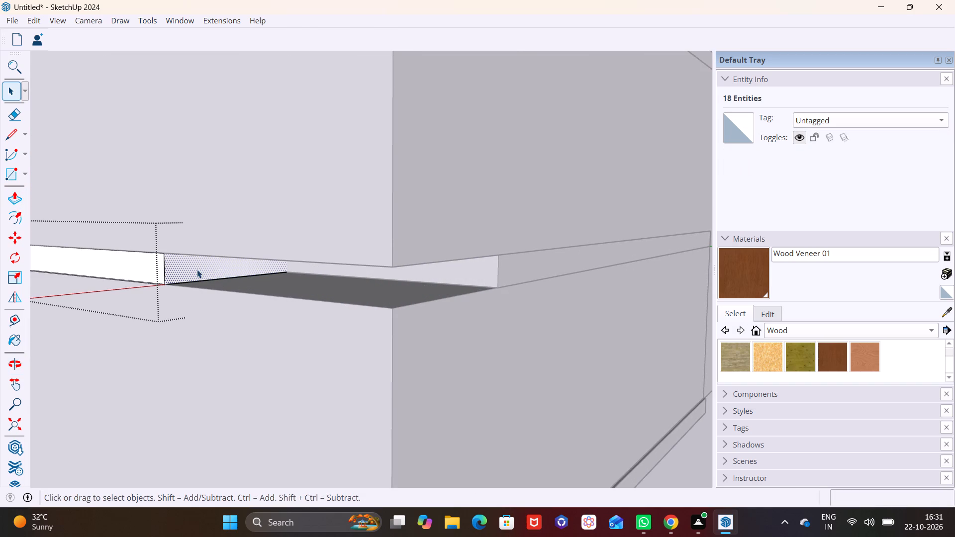
pyautogui.click(11, 200)
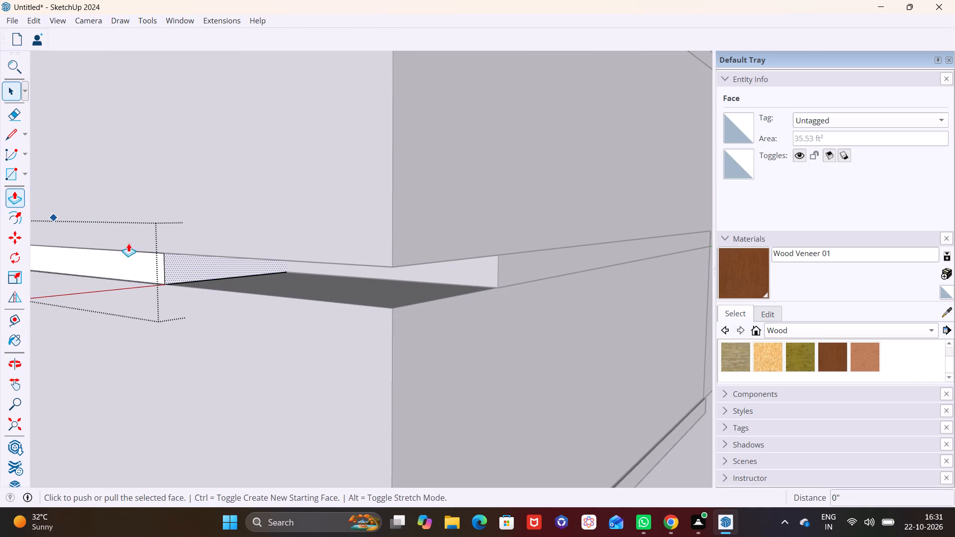
pyautogui.click(172, 267)
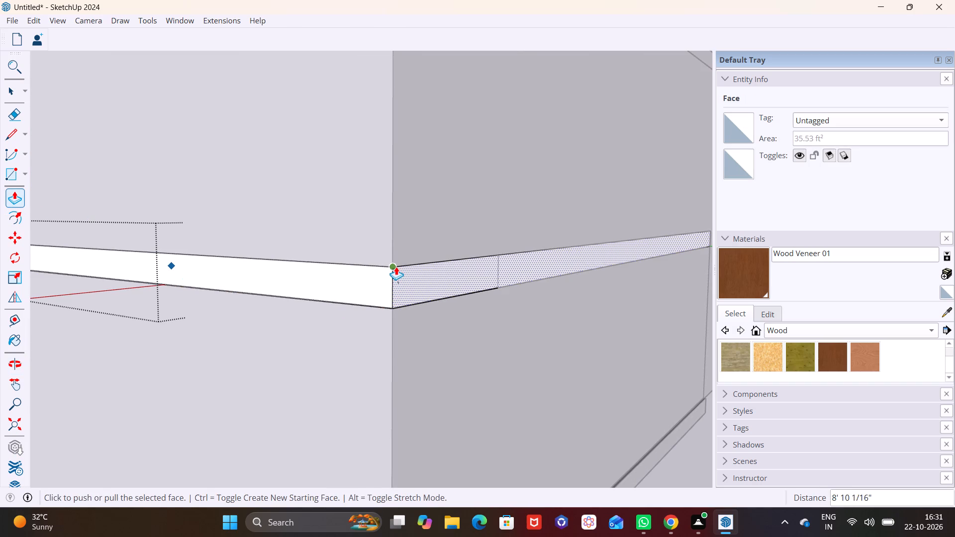
pyautogui.click(396, 267)
pyautogui.scroll(-14, 338, 301)
pyautogui.moveTo(216, 320); pyautogui.dragTo(697, 352, button='middle')
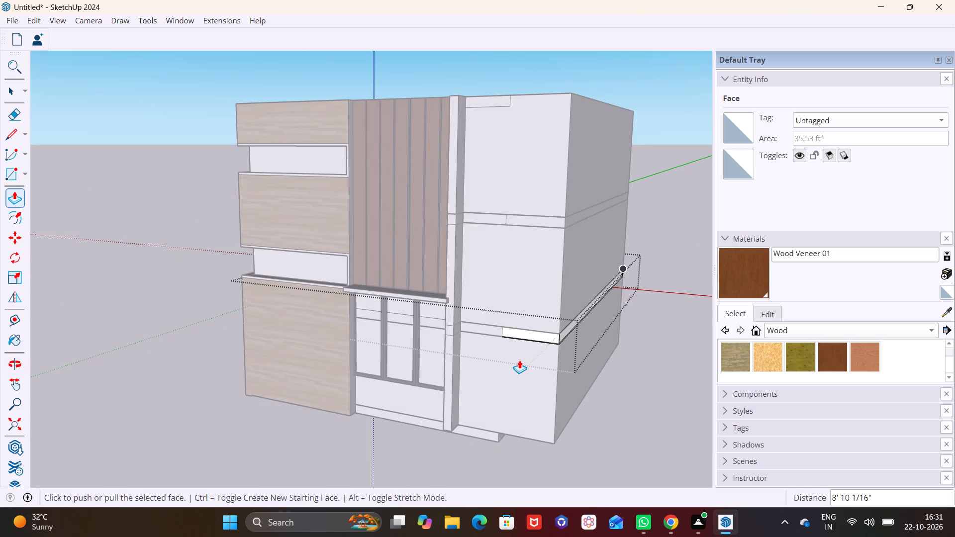
pyautogui.press('space')
pyautogui.click(669, 375)
# Extrude the side face of the base slab under the ground storey outward 5' 6 3/8", flush with the side wall above.
pyautogui.scroll(1, 541, 396)
pyautogui.moveTo(541, 396); pyautogui.dragTo(649, 360, button='middle')
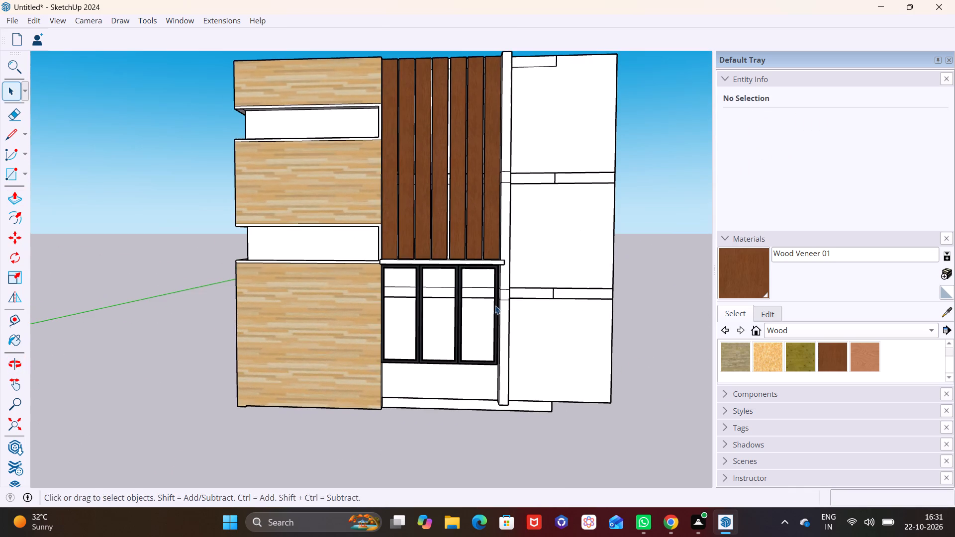
pyautogui.keyDown('shift'); pyautogui.moveTo(495, 304); pyautogui.dragTo(416, 374, button='middle'); pyautogui.keyUp('shift')
pyautogui.moveTo(502, 370); pyautogui.dragTo(319, 251, button='middle')
pyautogui.scroll(1, 319, 251)
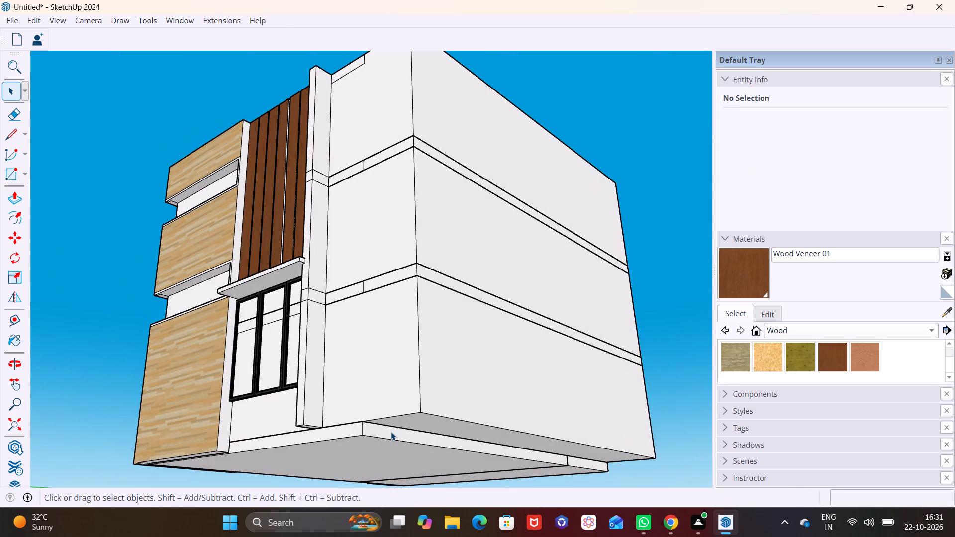
pyautogui.tripleClick(391, 435)
pyautogui.click(388, 432)
pyautogui.click(385, 432)
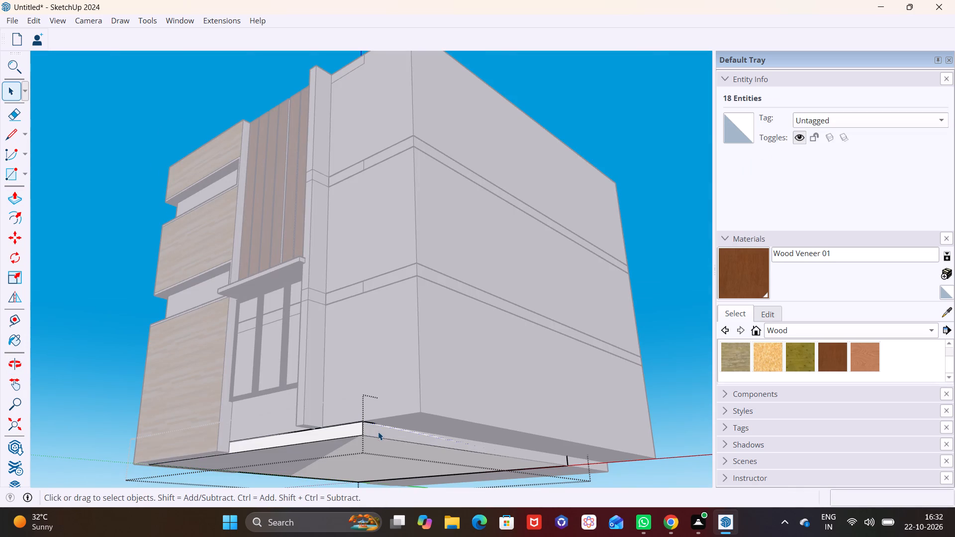
pyautogui.click(378, 432)
pyautogui.click(378, 432)
pyautogui.click(13, 200)
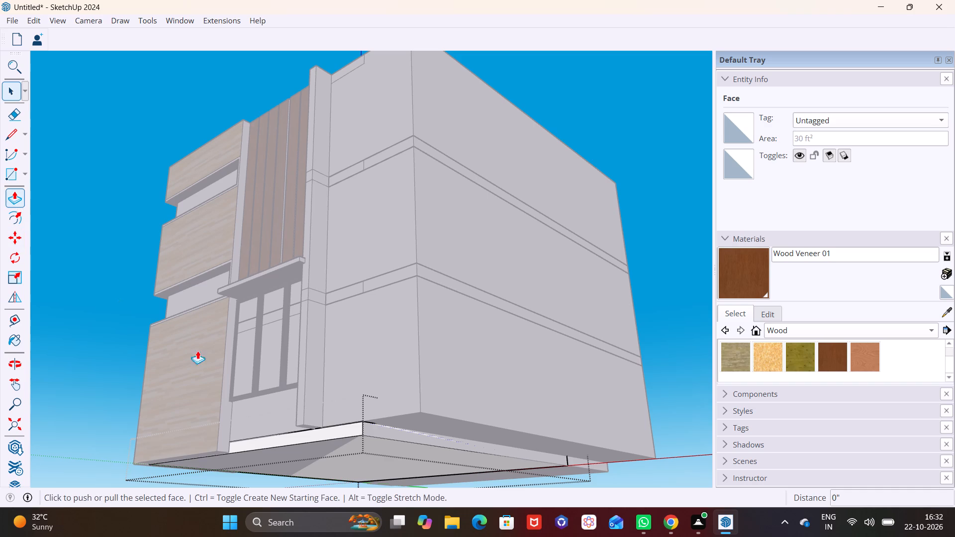
pyautogui.click(376, 431)
pyautogui.click(435, 413)
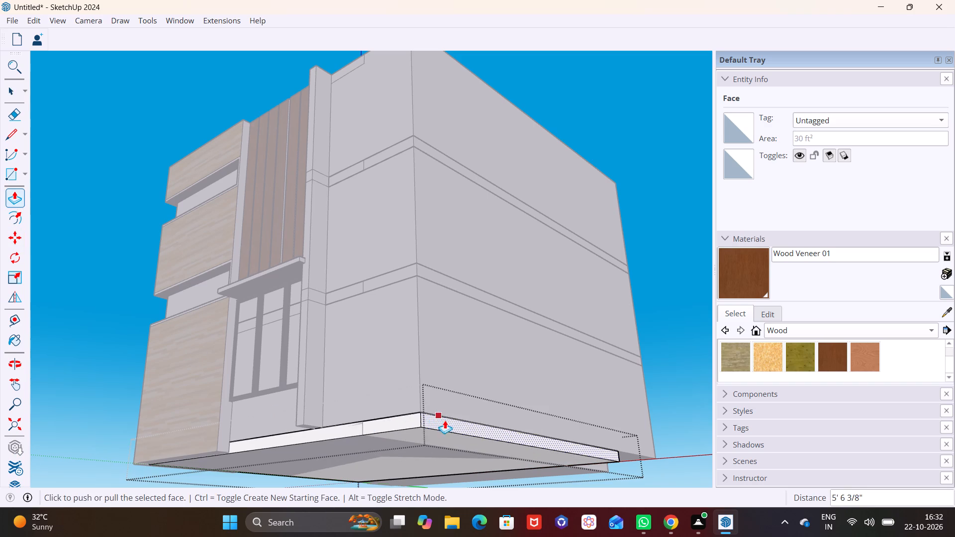
# Extrude the end face of the base slab at the rear corner 8' 10 1/16", flush with the rear wall.
pyautogui.moveTo(543, 406); pyautogui.dragTo(248, 405, button='middle')
pyautogui.moveTo(572, 405); pyautogui.dragTo(476, 420, button='middle')
pyautogui.scroll(-1, 476, 423)
pyautogui.press('space')
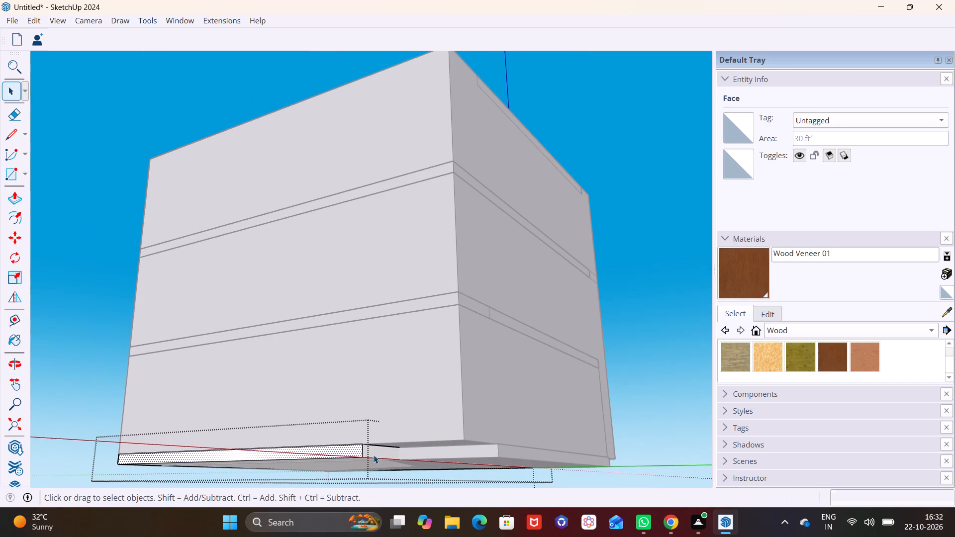
pyautogui.click(376, 453)
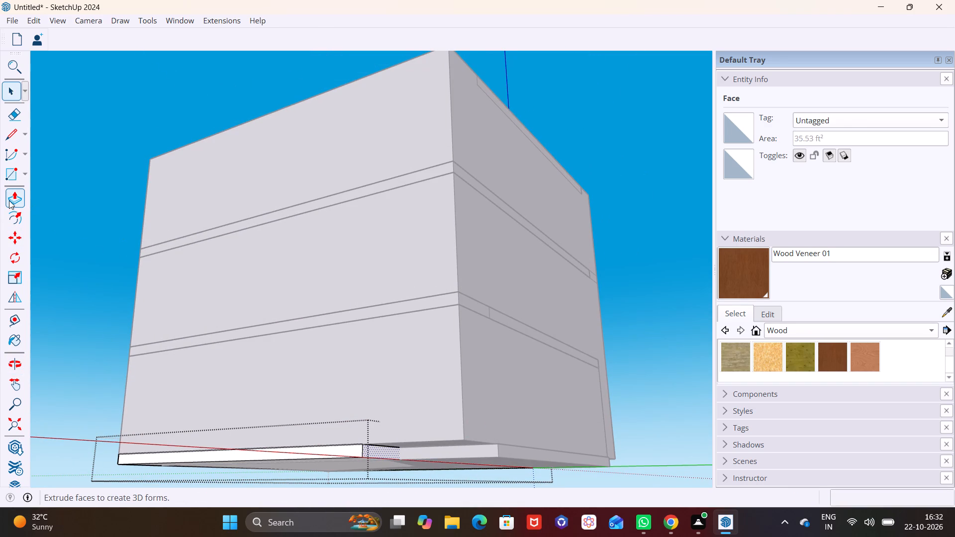
pyautogui.click(9, 200)
pyautogui.click(367, 449)
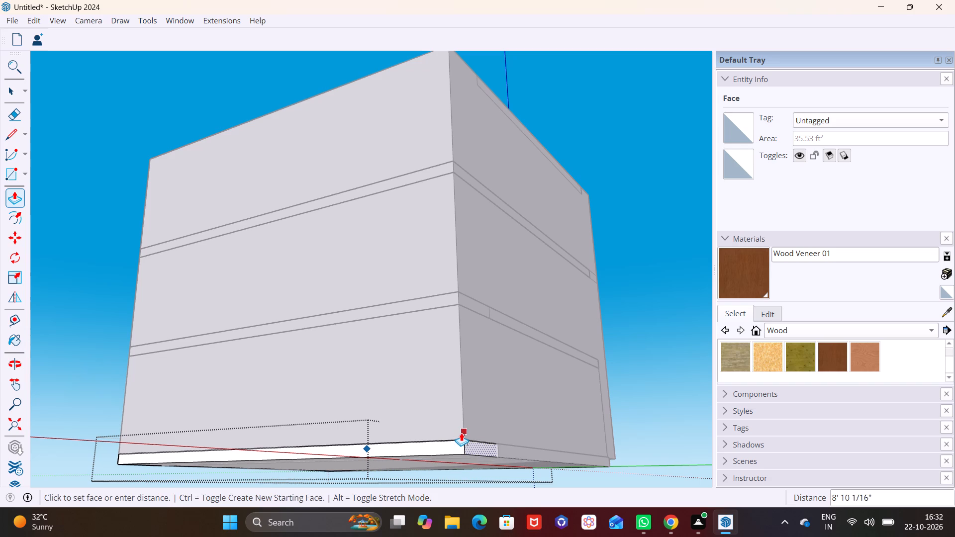
pyautogui.click(461, 433)
pyautogui.press('space')
pyautogui.click(635, 385)
# Select the front, side and top of the fifth wood plank and move it about 3/4" toward the fourth, evening the gaps.
pyautogui.scroll(-2, 86, 297)
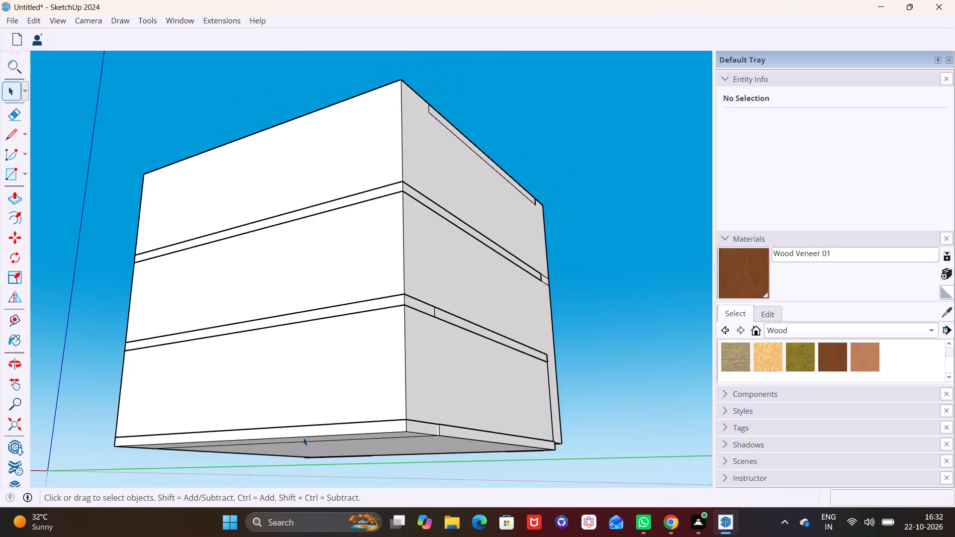
pyautogui.scroll(2, 318, 439)
pyautogui.moveTo(115, 248); pyautogui.dragTo(507, 380, button='middle')
pyautogui.scroll(-3, 463, 343)
pyautogui.moveTo(371, 370); pyautogui.dragTo(499, 332, button='middle')
pyautogui.scroll(2, 470, 330)
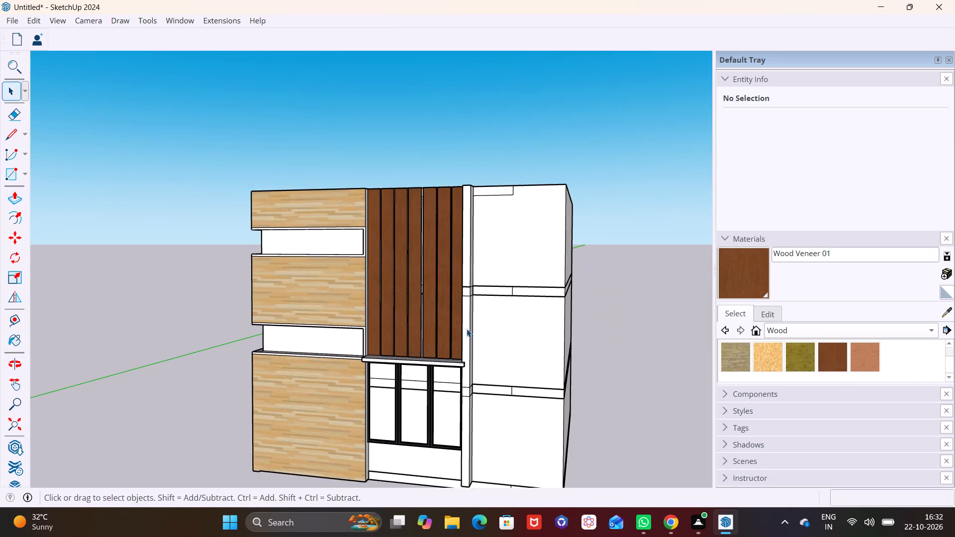
pyautogui.moveTo(467, 329); pyautogui.dragTo(524, 337, button='middle')
pyautogui.scroll(6, 475, 303)
pyautogui.moveTo(451, 352); pyautogui.dragTo(494, 345, button='middle')
pyautogui.keyDown('shift'); pyautogui.moveTo(498, 336); pyautogui.dragTo(458, 388, button='middle'); pyautogui.keyUp('shift')
pyautogui.scroll(2, 453, 377)
pyautogui.doubleClick(439, 382)
pyautogui.moveTo(412, 407); pyautogui.dragTo(374, 409, button='middle')
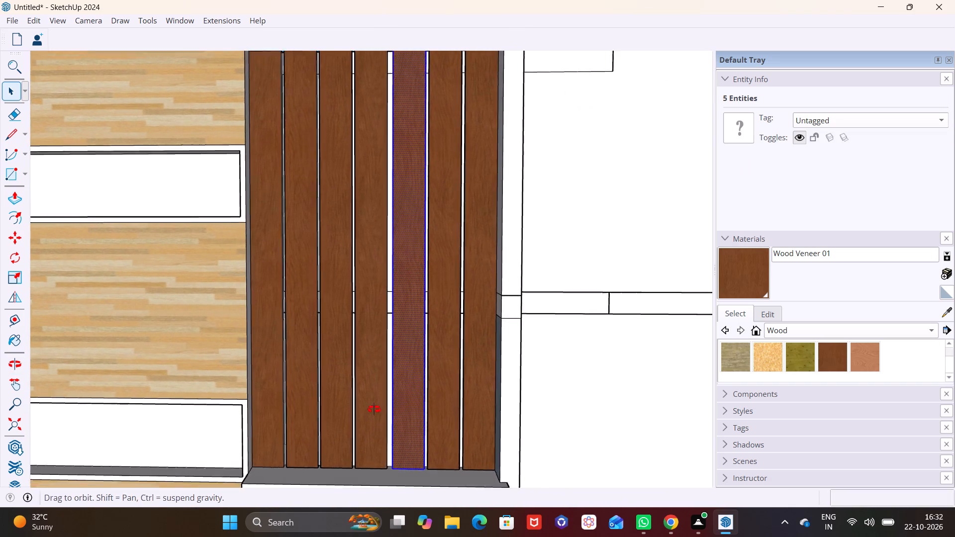
pyautogui.moveTo(374, 409); pyautogui.dragTo(370, 409, button='middle')
pyautogui.scroll(6, 397, 435)
pyautogui.moveTo(394, 447); pyautogui.dragTo(315, 456, button='middle')
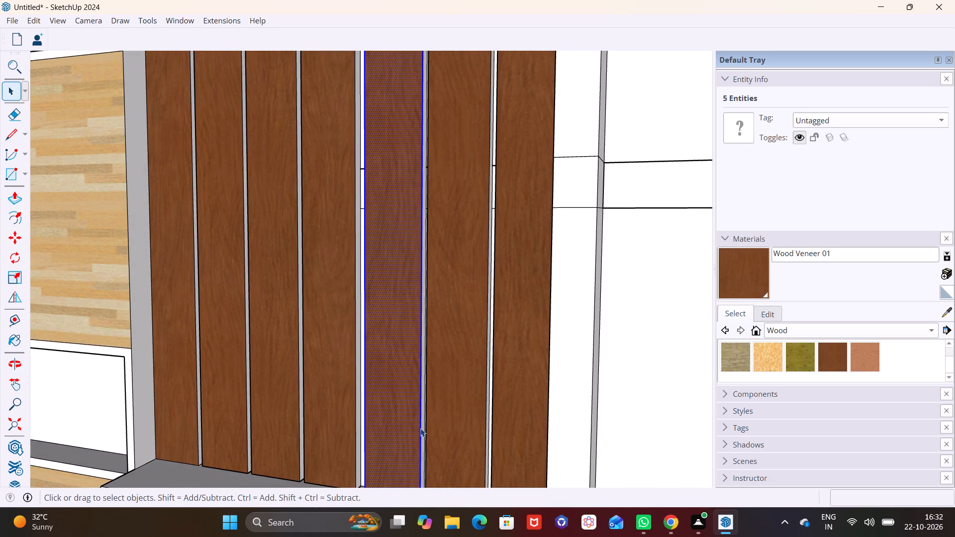
pyautogui.keyDown('ctrl'); pyautogui.doubleClick(423, 425); pyautogui.keyUp('ctrl')
pyautogui.moveTo(412, 409); pyautogui.dragTo(522, 402, button='middle')
pyautogui.scroll(-7, 348, 281)
pyautogui.keyDown('shift'); pyautogui.moveTo(397, 186); pyautogui.dragTo(353, 389, button='middle'); pyautogui.keyUp('shift')
pyautogui.moveTo(342, 212); pyautogui.dragTo(340, 353, button='middle')
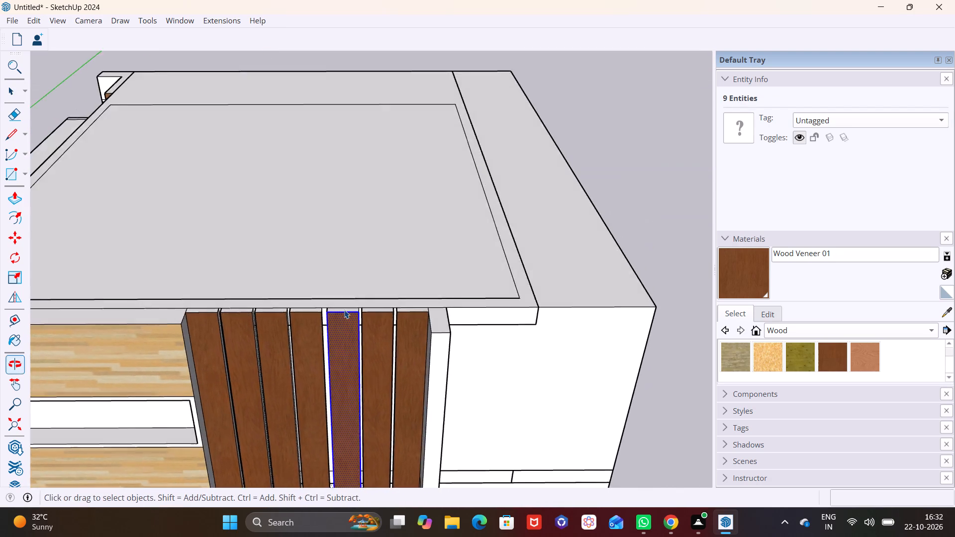
pyautogui.scroll(5, 344, 310)
pyautogui.keyDown('ctrl'); pyautogui.doubleClick(336, 307); pyautogui.keyUp('ctrl')
pyautogui.moveTo(352, 409); pyautogui.dragTo(374, 263, button='middle')
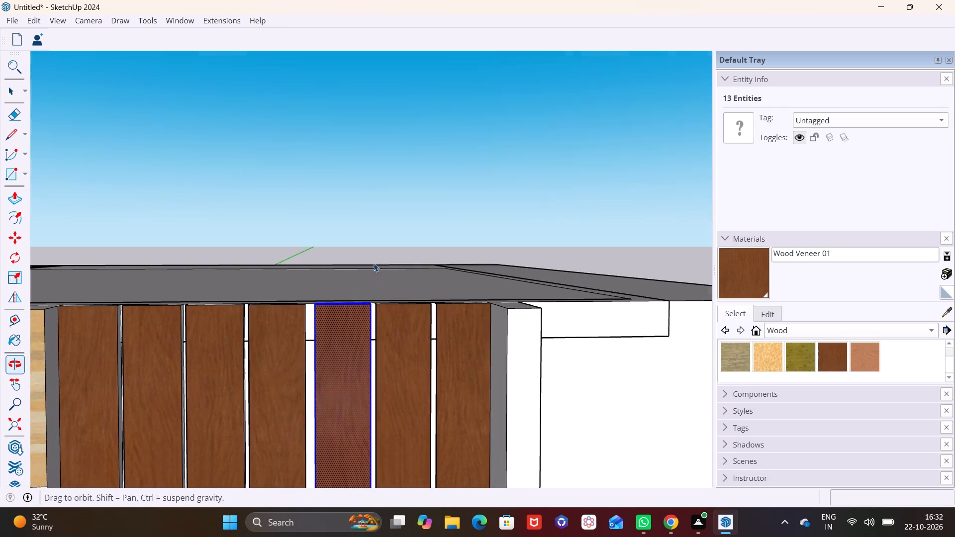
pyautogui.moveTo(354, 402); pyautogui.dragTo(373, 227, button='middle')
pyautogui.keyDown('shift'); pyautogui.scroll(1, 365, 451); pyautogui.keyUp('shift')
pyautogui.keyDown('shift'); pyautogui.moveTo(398, 379); pyautogui.dragTo(416, 268, button='middle'); pyautogui.keyUp('shift')
pyautogui.scroll(-5, 390, 384)
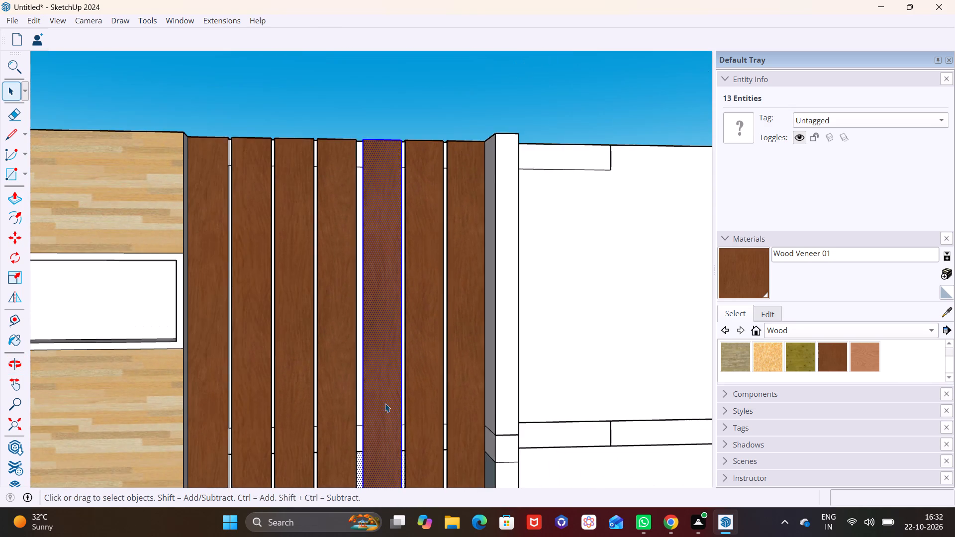
pyautogui.scroll(-3, 385, 411)
pyautogui.moveTo(394, 432); pyautogui.dragTo(372, 267, button='middle')
pyautogui.scroll(10, 359, 394)
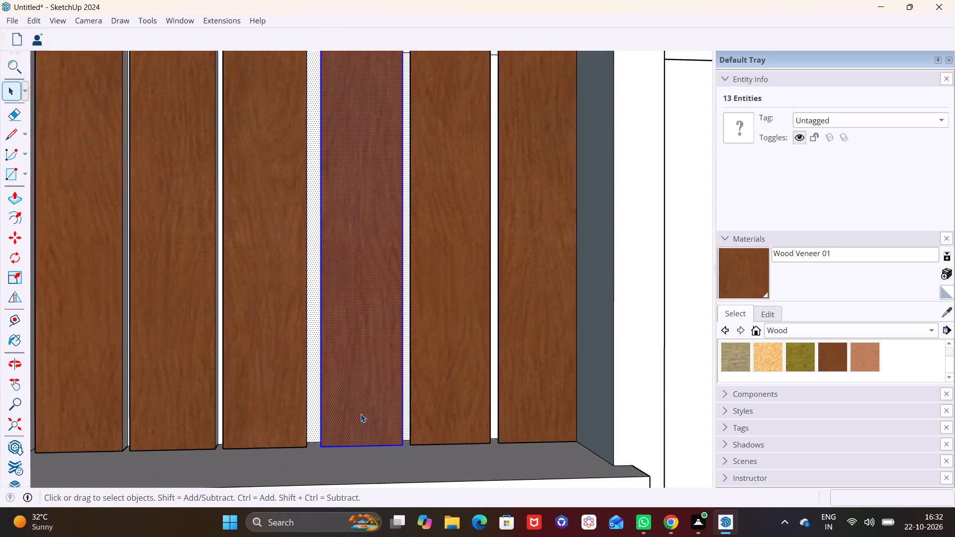
pyautogui.scroll(2, 361, 414)
pyautogui.press('m')
pyautogui.click(312, 454)
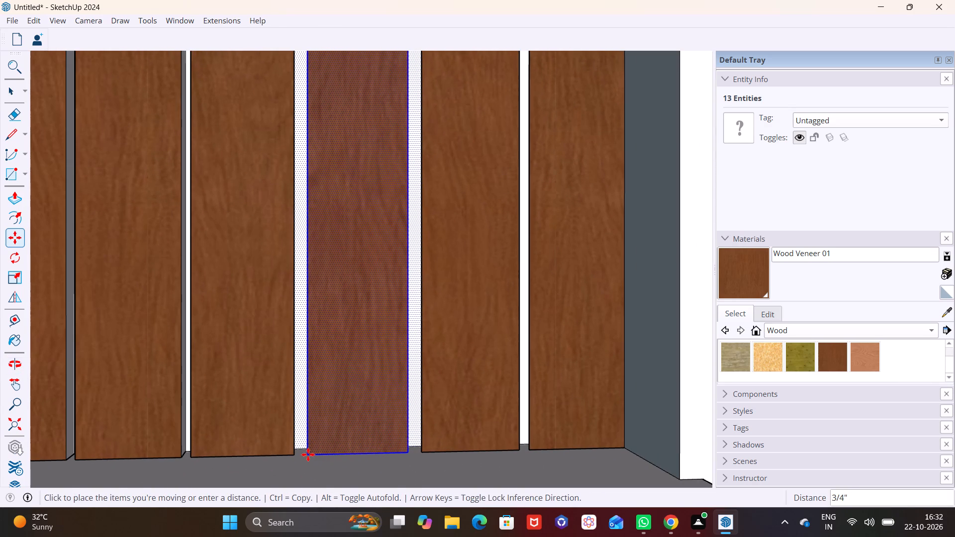
pyautogui.click(307, 454)
pyautogui.press('space')
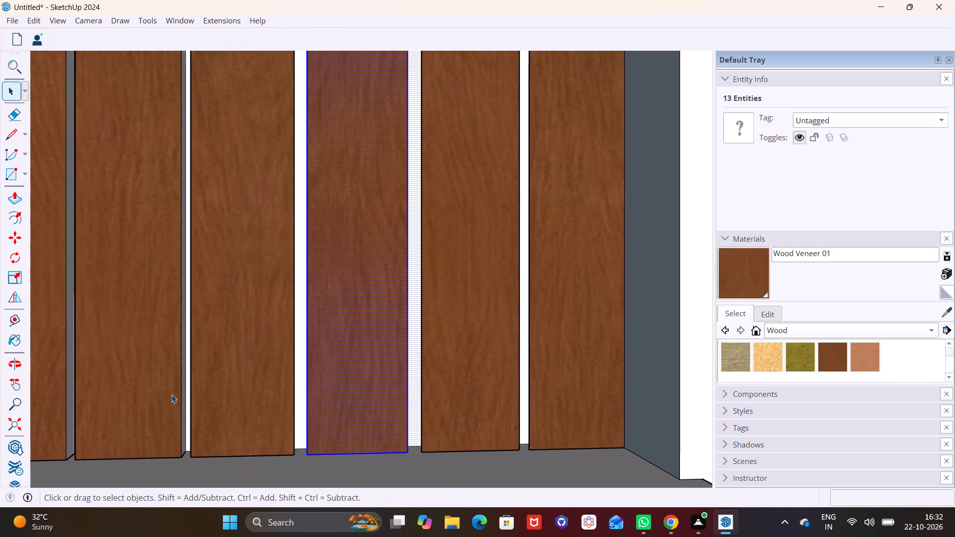
pyautogui.click(172, 394)
pyautogui.scroll(-20, 172, 394)
pyautogui.click(452, 394)
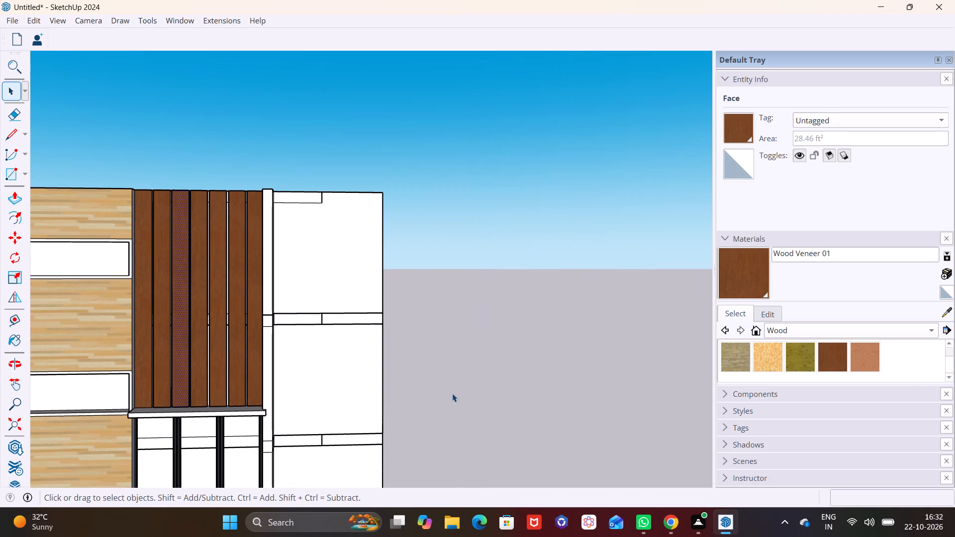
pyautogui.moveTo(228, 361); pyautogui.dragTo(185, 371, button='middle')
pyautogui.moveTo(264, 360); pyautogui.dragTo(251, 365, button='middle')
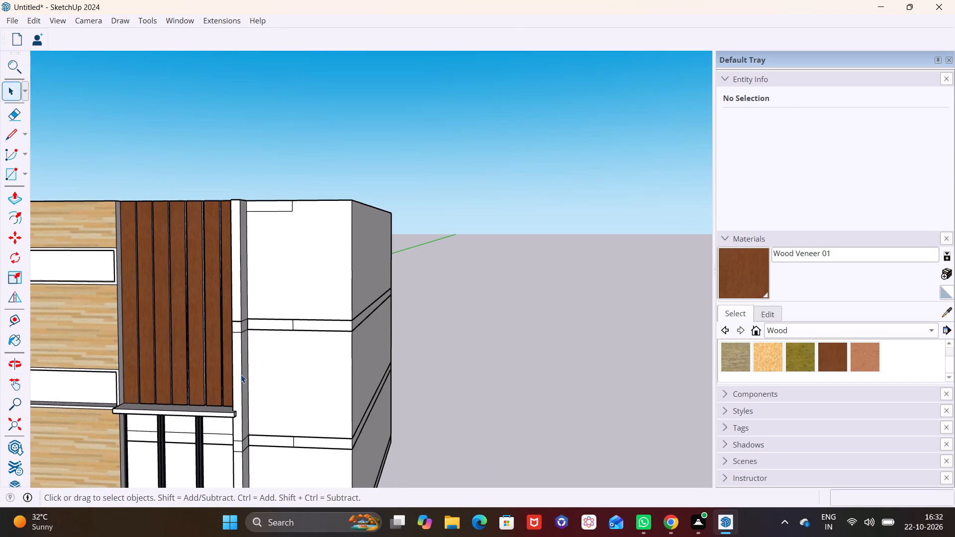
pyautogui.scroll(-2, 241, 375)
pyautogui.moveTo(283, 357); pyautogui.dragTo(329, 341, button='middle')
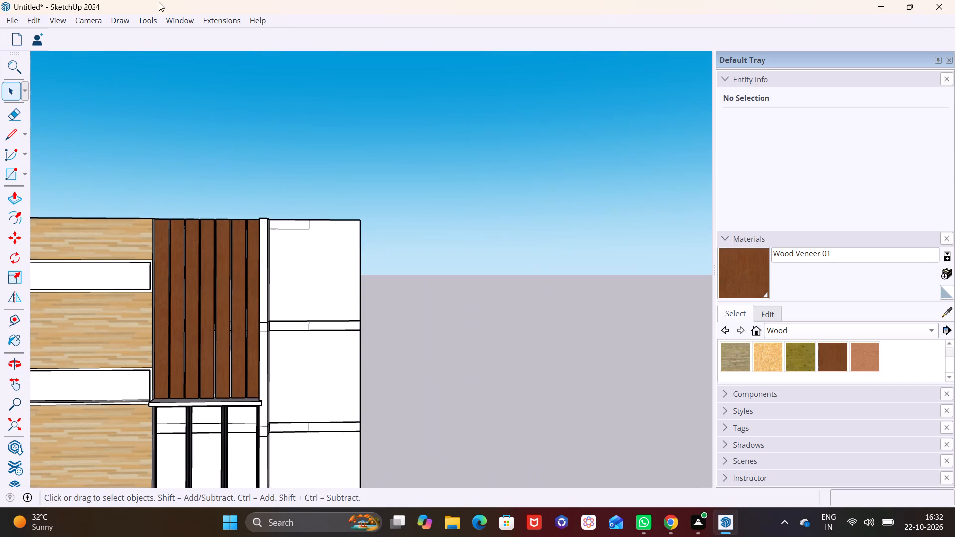
# Browse the 3D Warehouse models for the search WINDOW, examining the first batch for a window that suits the house.
pyautogui.click(175, 16)
pyautogui.click(193, 117)
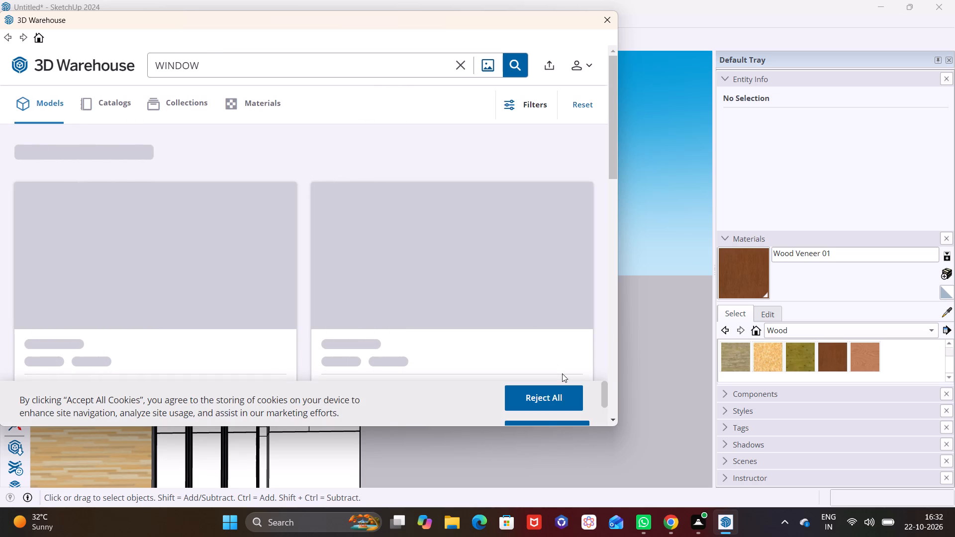
pyautogui.doubleClick(613, 418)
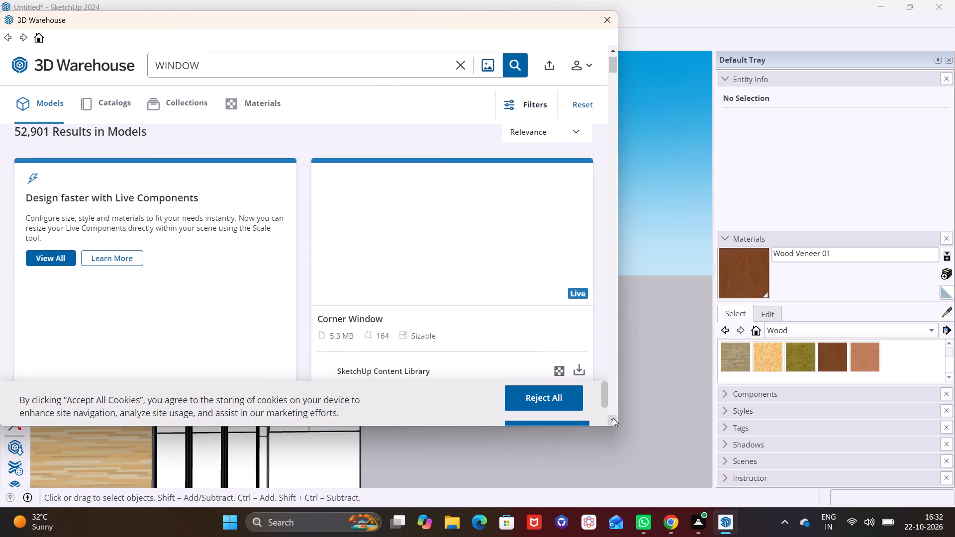
pyautogui.click(613, 418)
pyautogui.click(612, 415)
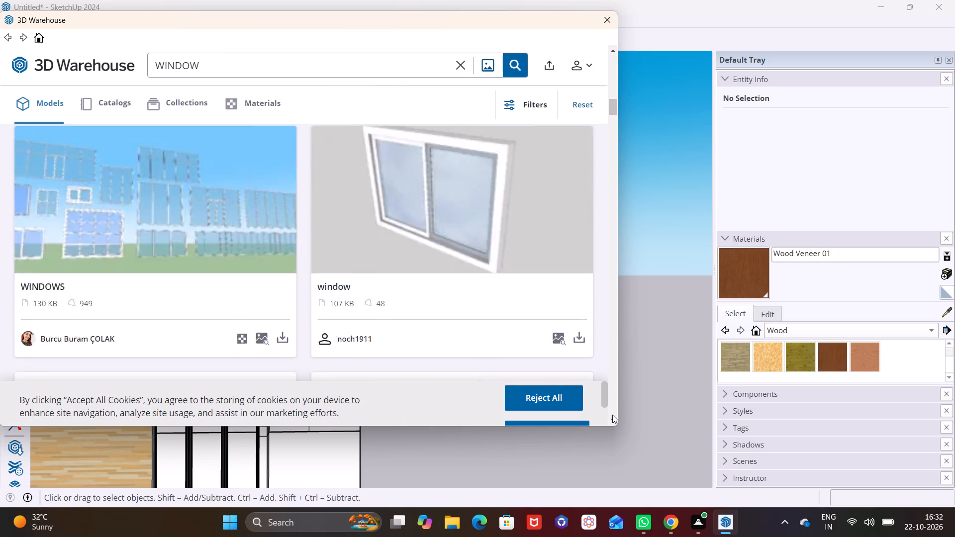
pyautogui.doubleClick(612, 415)
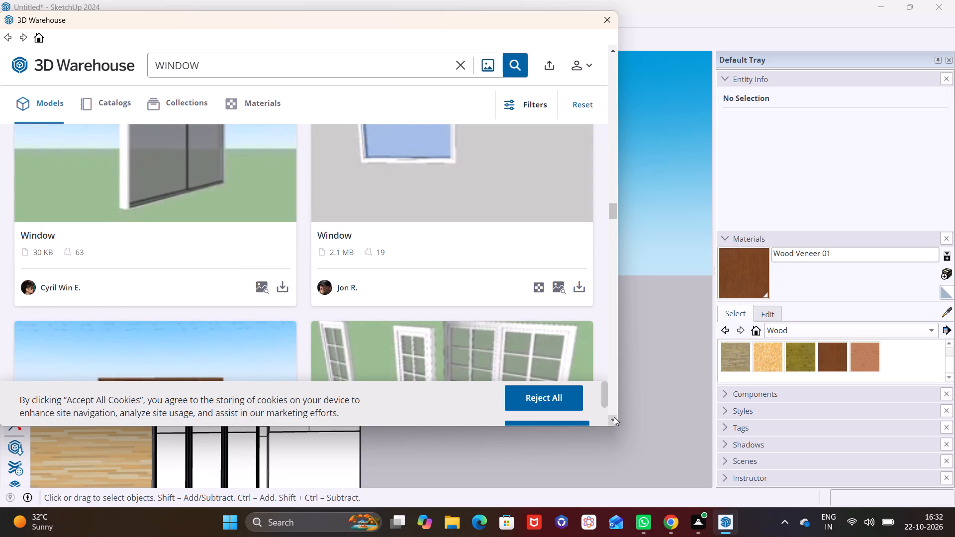
pyautogui.doubleClick(614, 417)
pyautogui.click(614, 417)
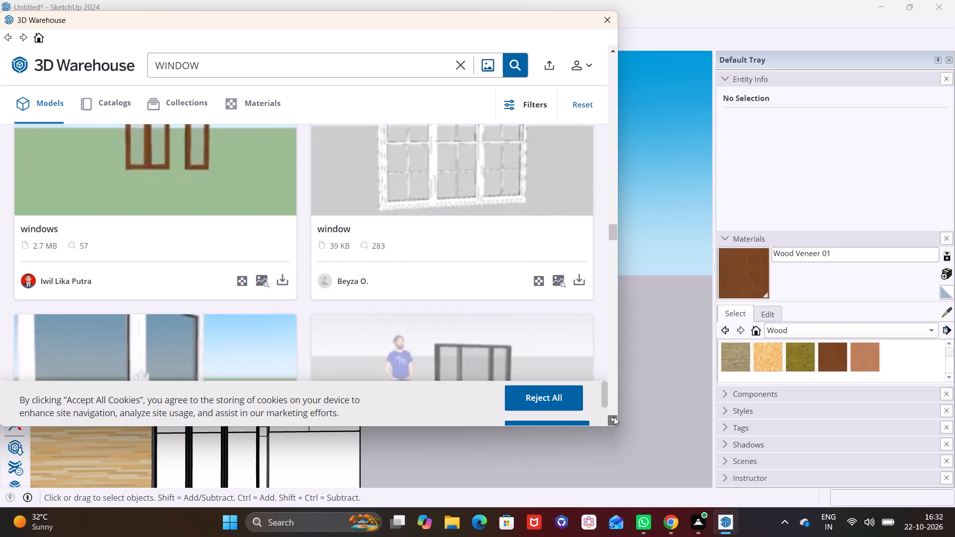
pyautogui.click(614, 417)
pyautogui.click(614, 417)
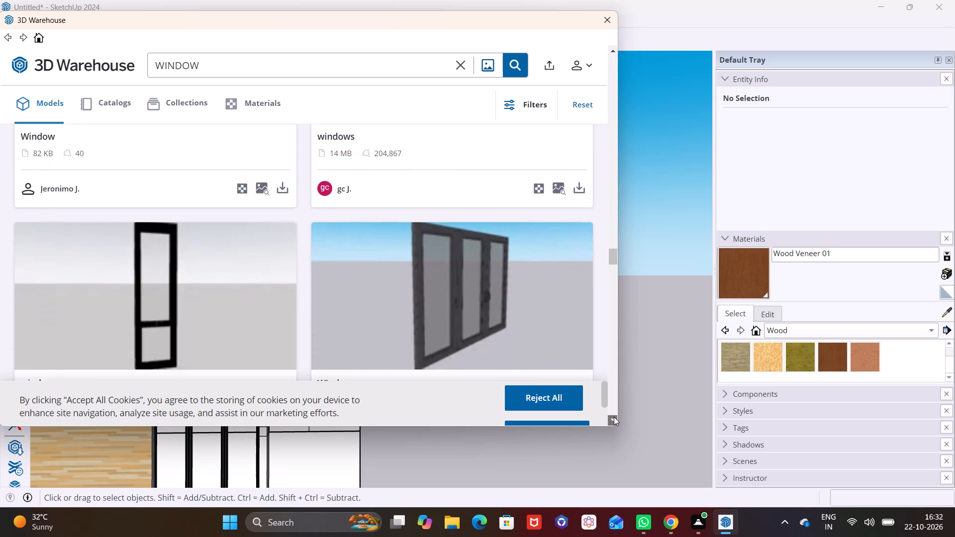
pyautogui.click(614, 417)
pyautogui.click(614, 417)
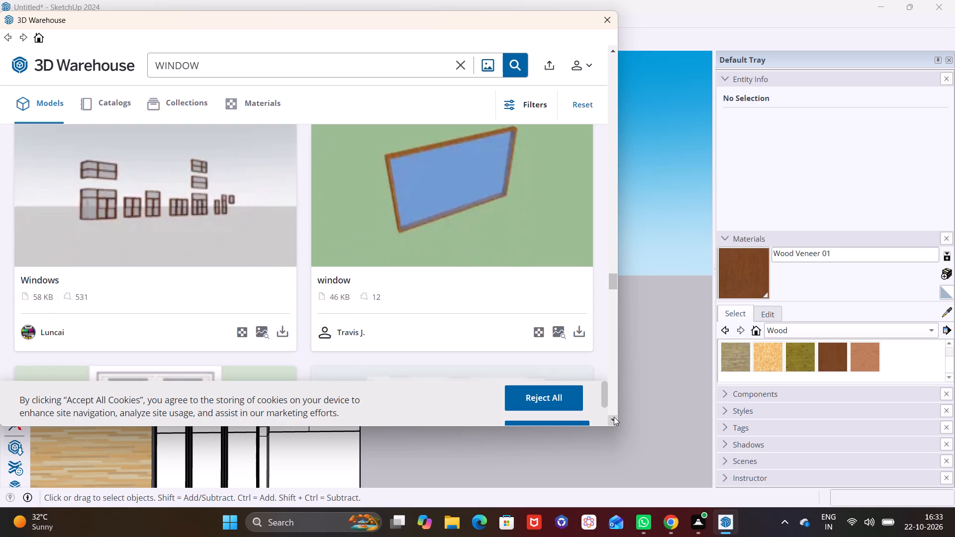
pyautogui.click(614, 417)
pyautogui.click(614, 417)
pyautogui.click(614, 417)
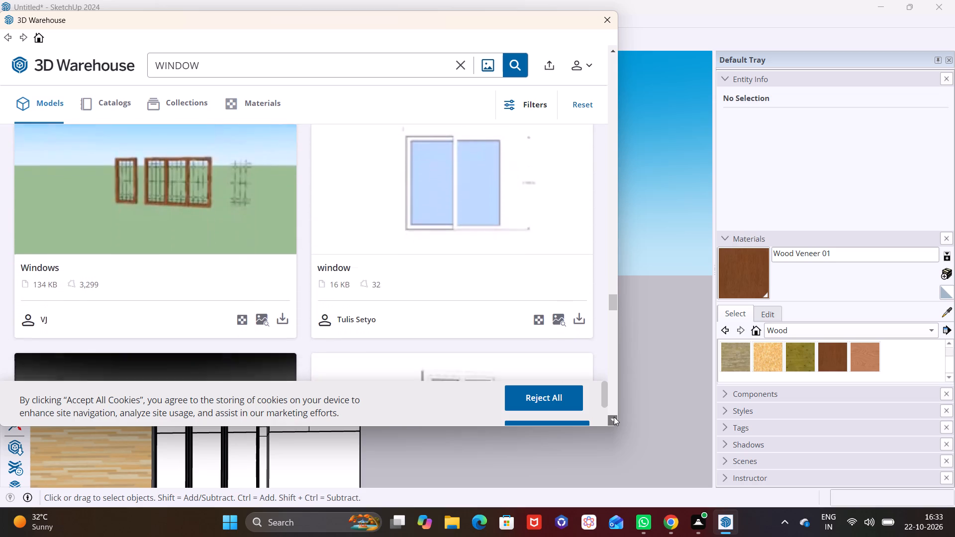
pyautogui.click(614, 417)
pyautogui.click(614, 417)
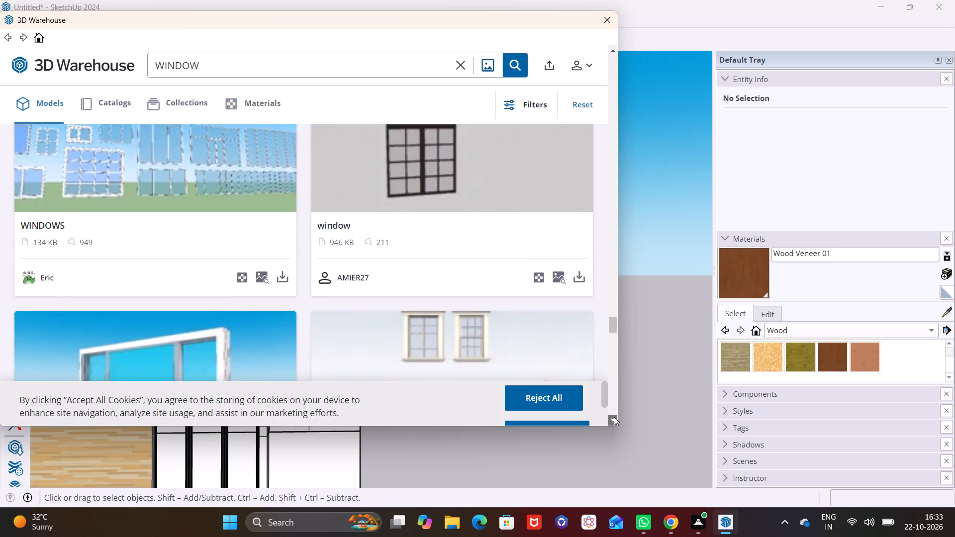
pyautogui.click(614, 417)
pyautogui.click(614, 417)
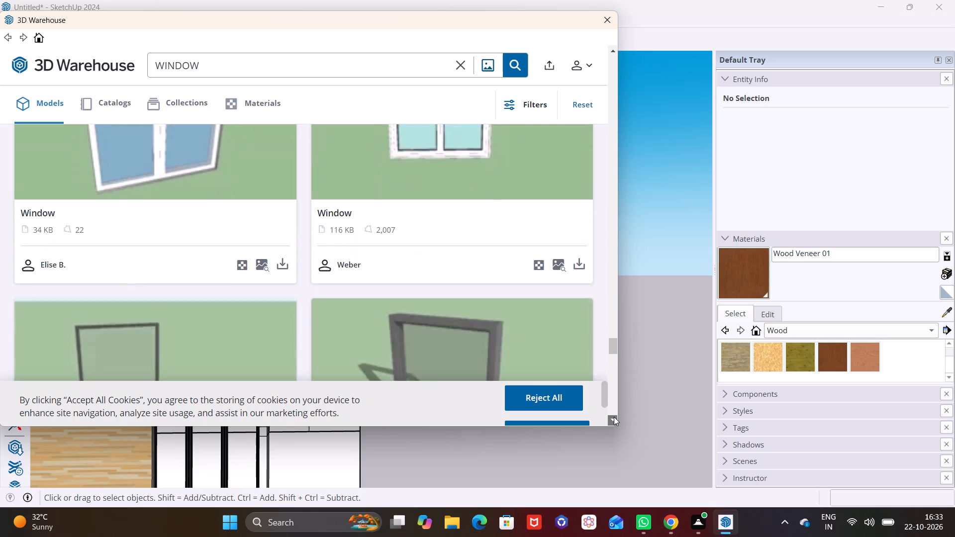
pyautogui.click(614, 417)
pyautogui.click(614, 417)
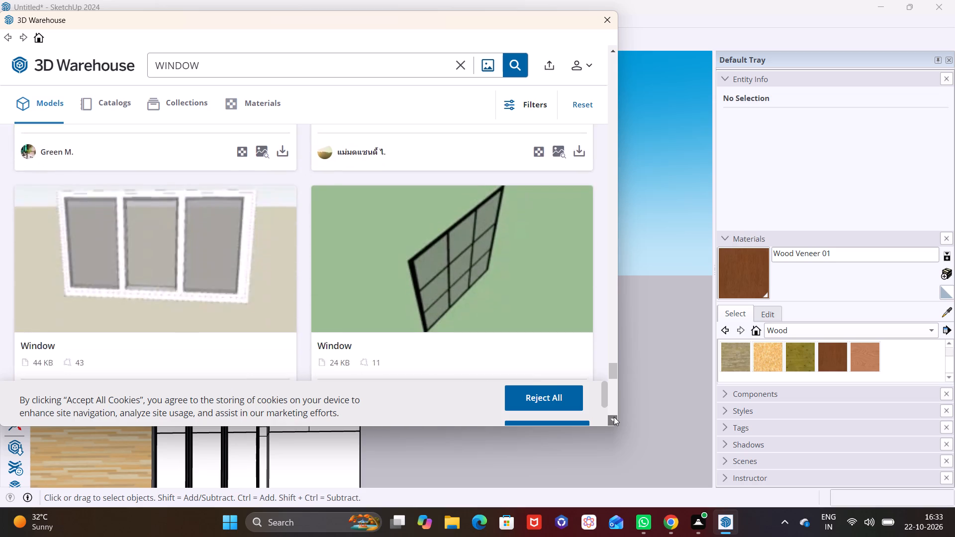
pyautogui.click(614, 417)
pyautogui.click(614, 417)
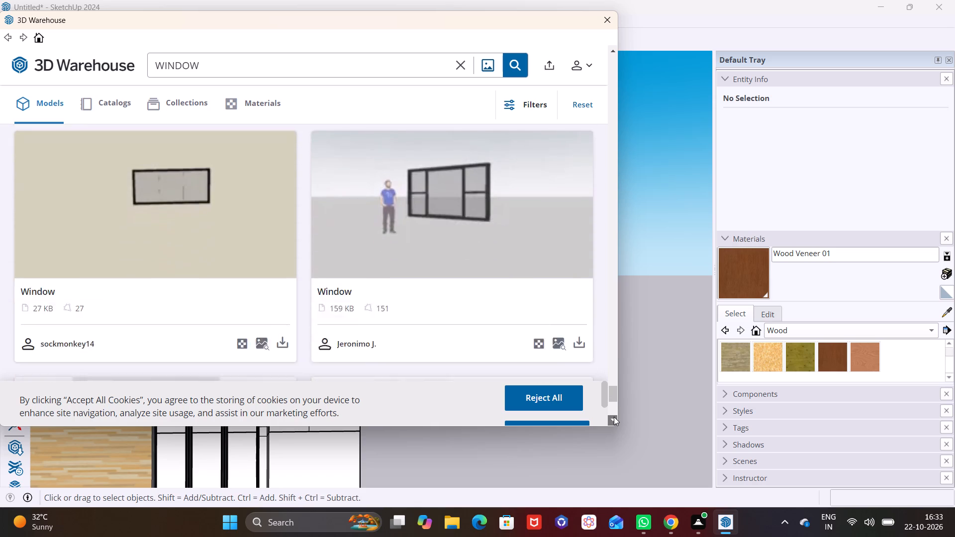
pyautogui.click(614, 417)
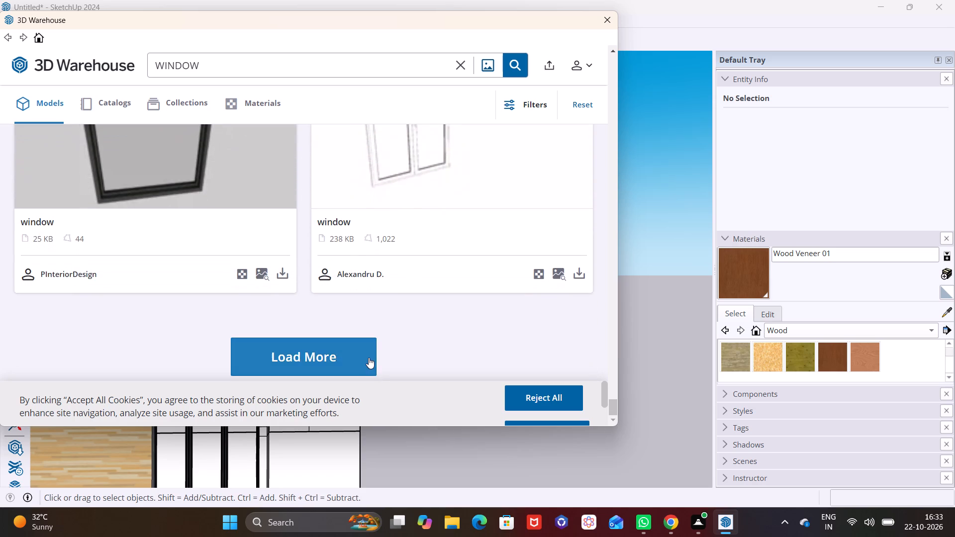
# Load more WINDOW models in 3D Warehouse and examine their frame styles for a suitable window.
pyautogui.click(366, 356)
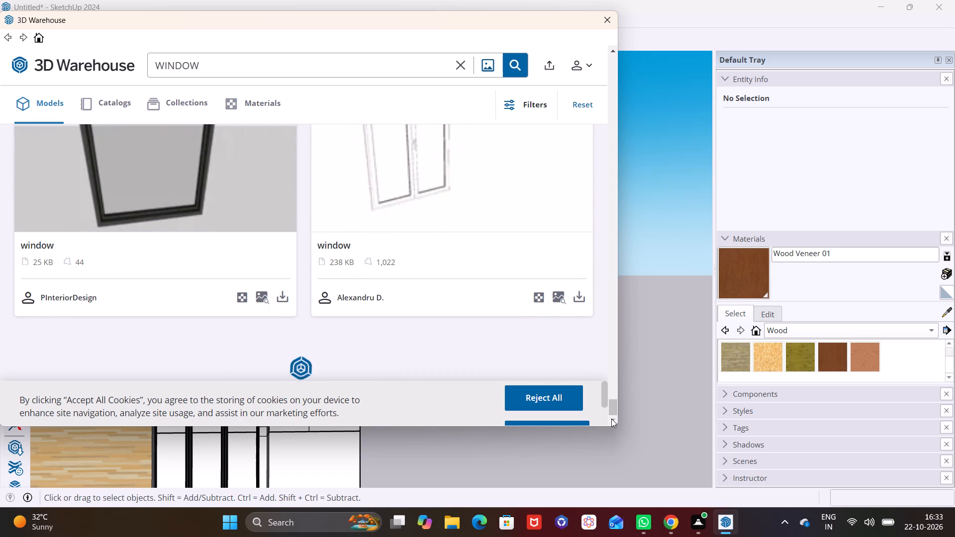
pyautogui.click(611, 419)
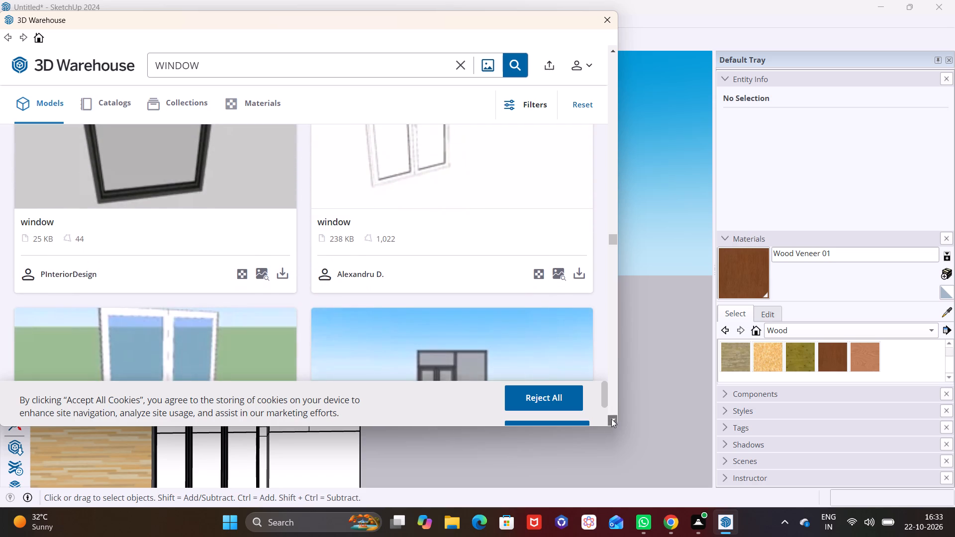
pyautogui.click(611, 419)
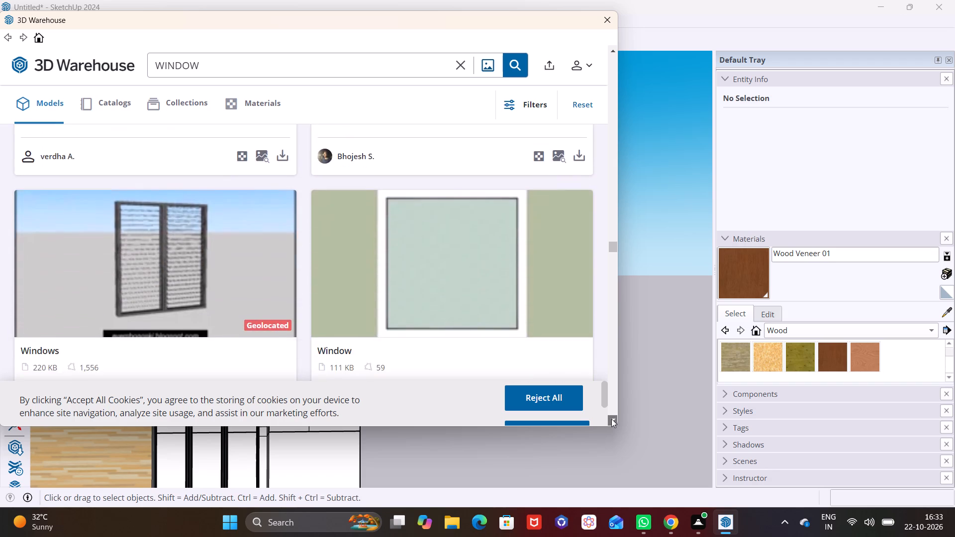
pyautogui.click(611, 419)
pyautogui.click(611, 419)
pyautogui.click(611, 419)
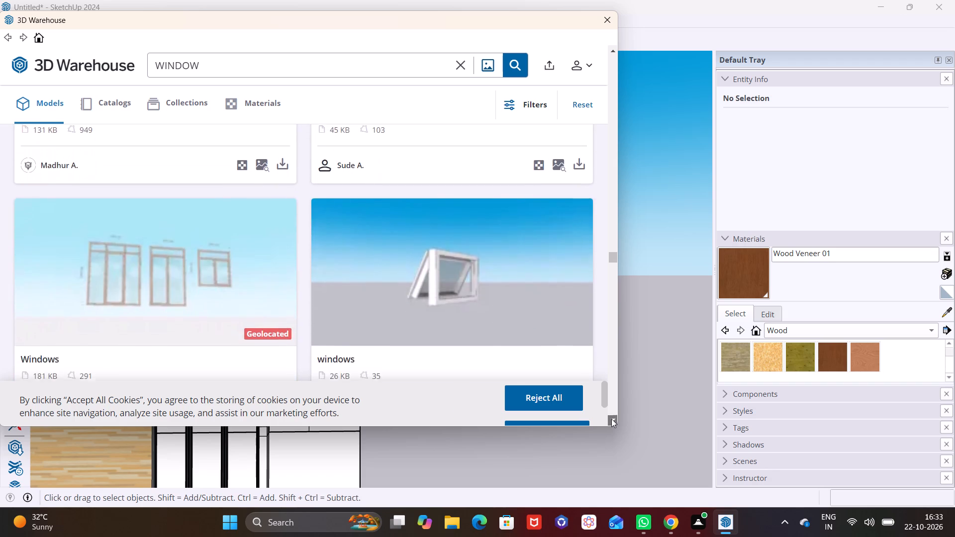
pyautogui.click(611, 419)
pyautogui.click(611, 419)
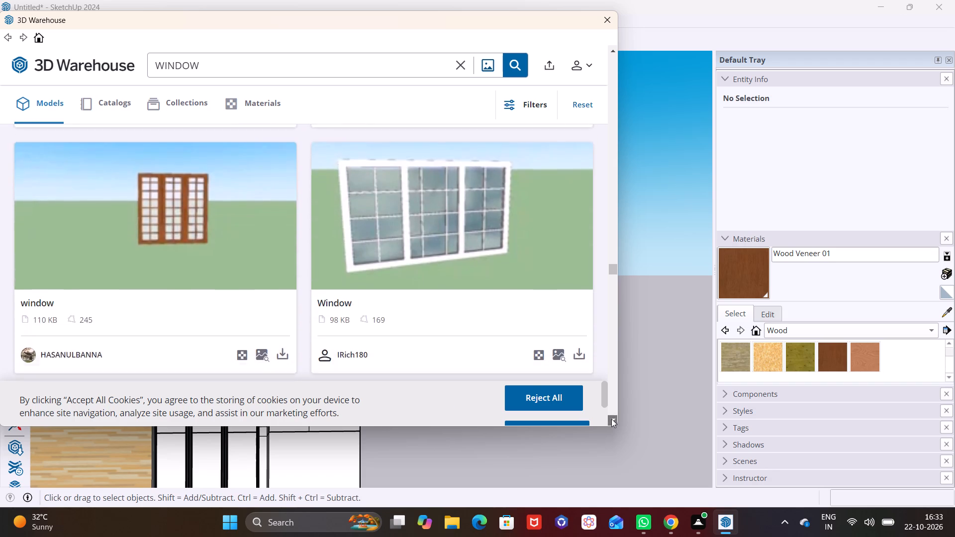
pyautogui.click(611, 419)
pyautogui.click(611, 419)
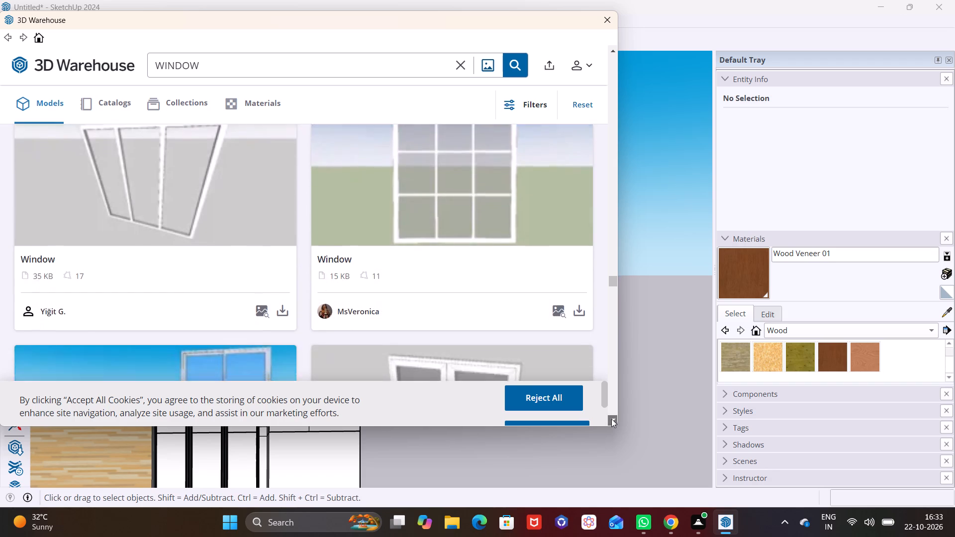
pyautogui.click(611, 419)
pyautogui.click(611, 419)
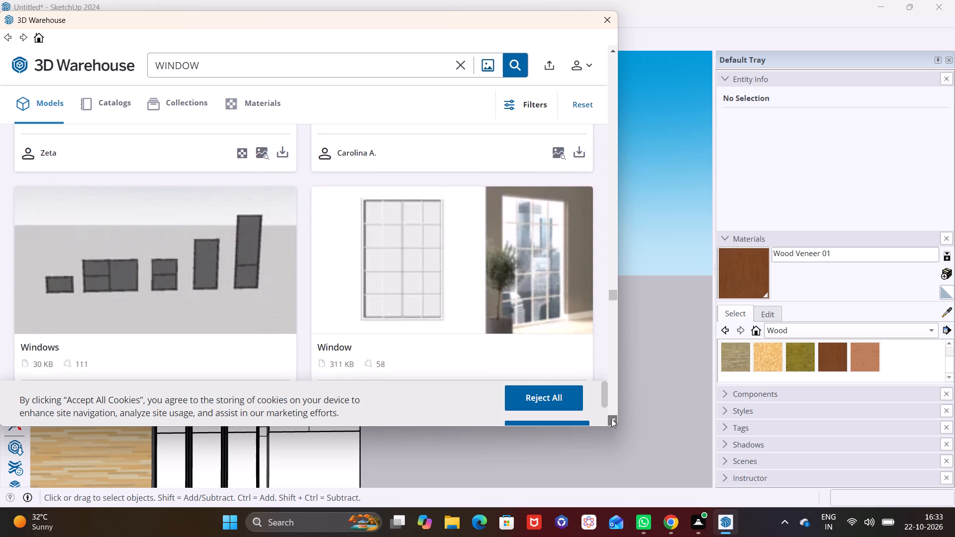
pyautogui.click(611, 419)
pyautogui.click(611, 419)
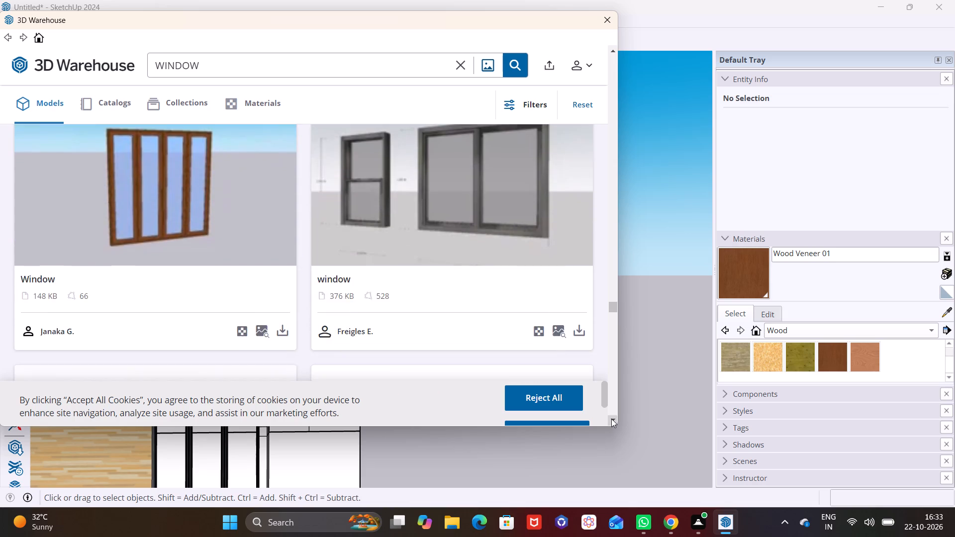
pyautogui.click(611, 419)
pyautogui.click(611, 419)
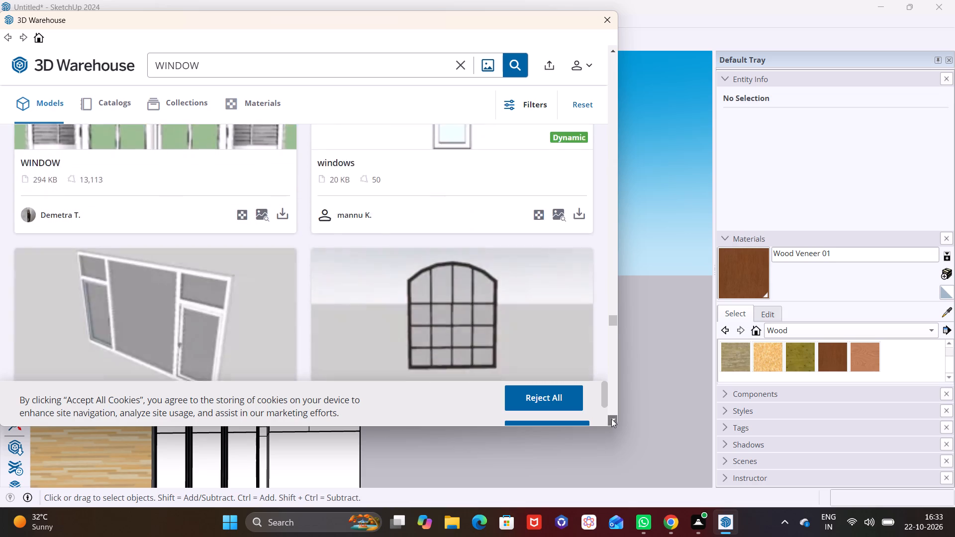
pyautogui.click(611, 419)
pyautogui.click(611, 419)
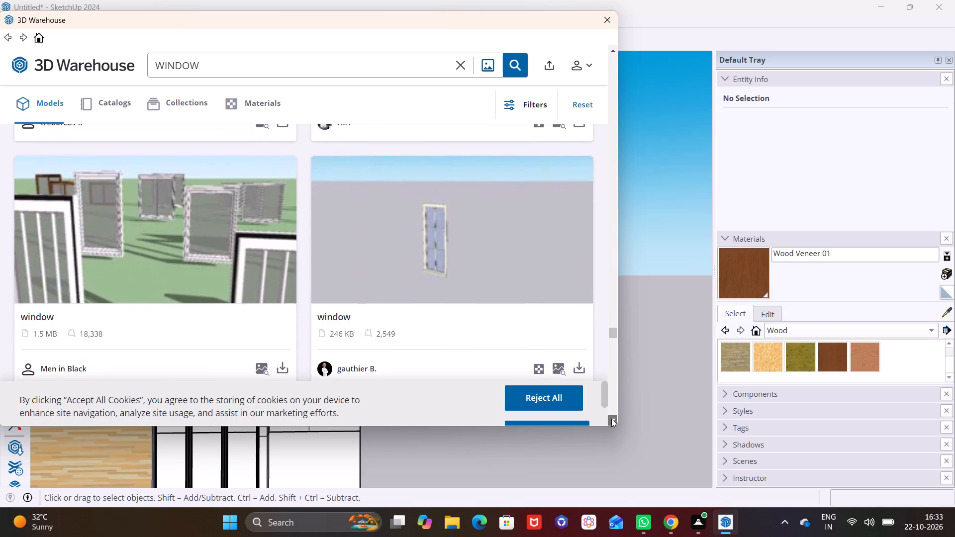
pyautogui.click(611, 419)
pyautogui.click(611, 419)
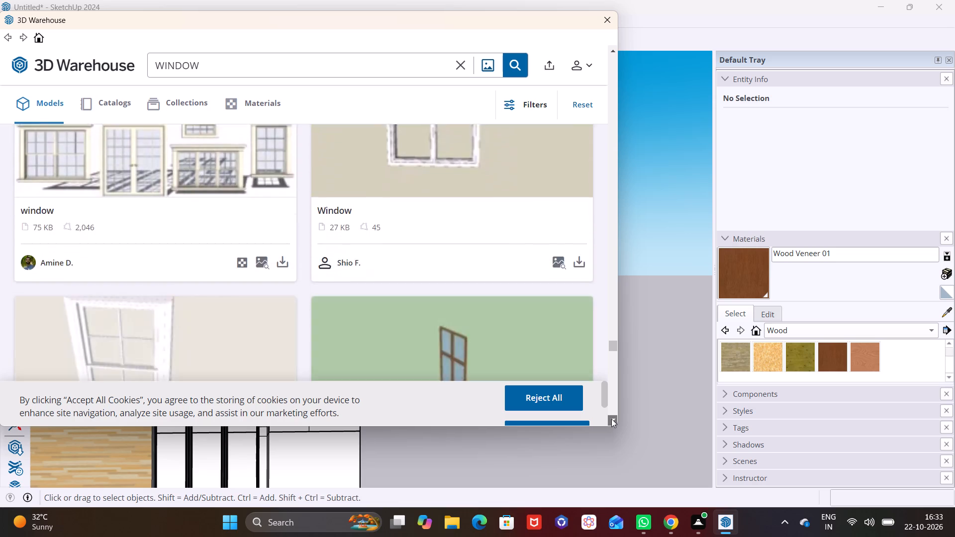
pyautogui.click(611, 419)
pyautogui.click(611, 419)
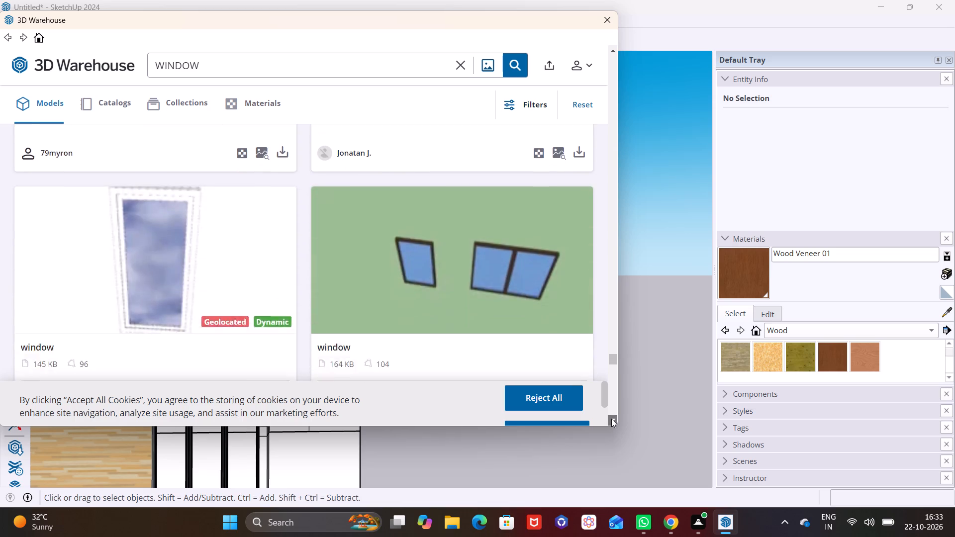
pyautogui.click(611, 419)
pyautogui.click(611, 419)
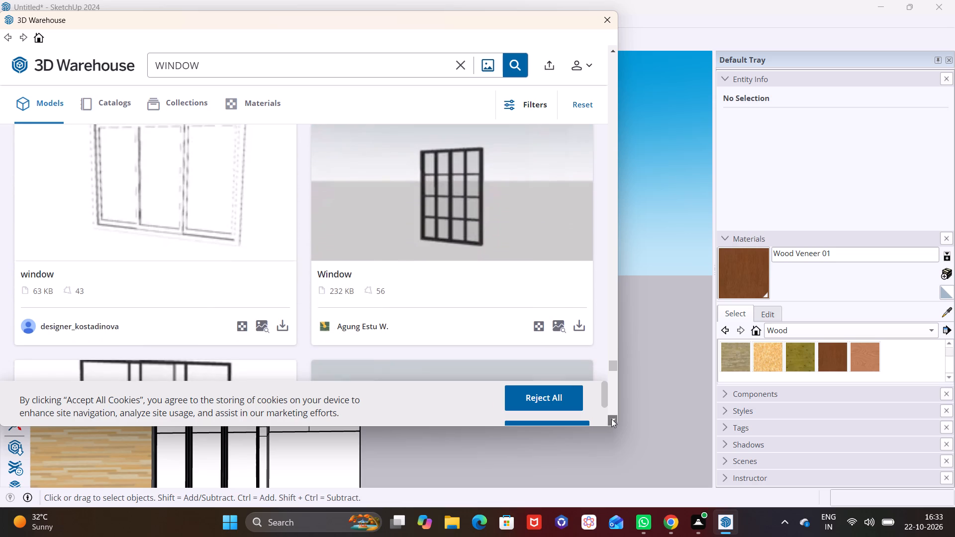
pyautogui.click(611, 419)
pyautogui.click(611, 419)
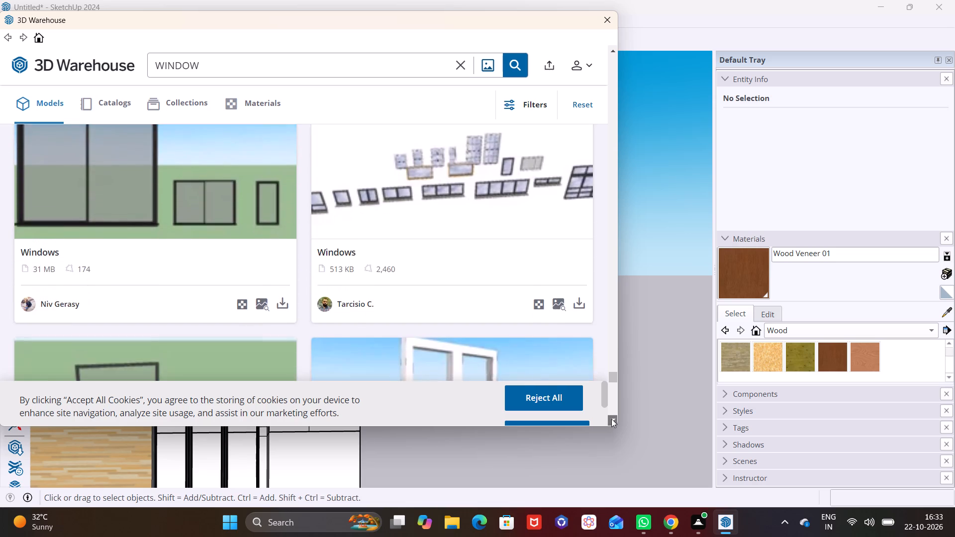
pyautogui.click(611, 419)
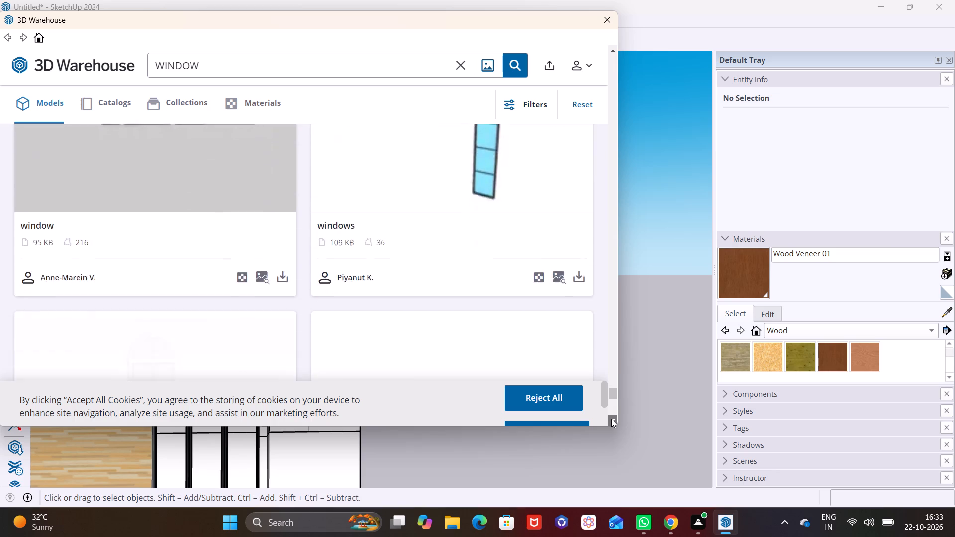
pyautogui.click(611, 419)
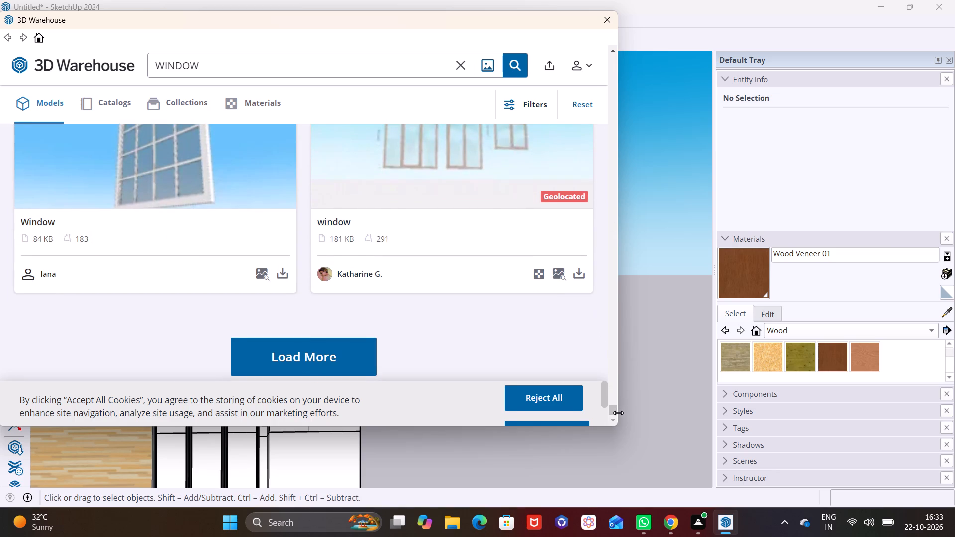
# Return to the earlier WINDOW results and download the narrow black three-pane Window model (61 KB) directly into the house model.
pyautogui.moveTo(618, 413); pyautogui.dragTo(610, 406)
pyautogui.moveTo(607, 409); pyautogui.dragTo(608, 79)
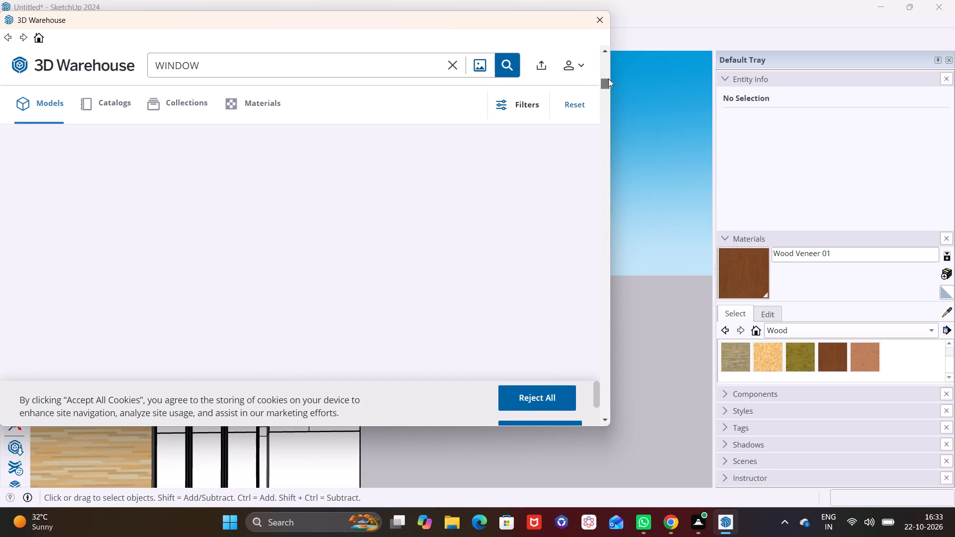
pyautogui.moveTo(608, 79); pyautogui.dragTo(598, 49)
pyautogui.click(605, 418)
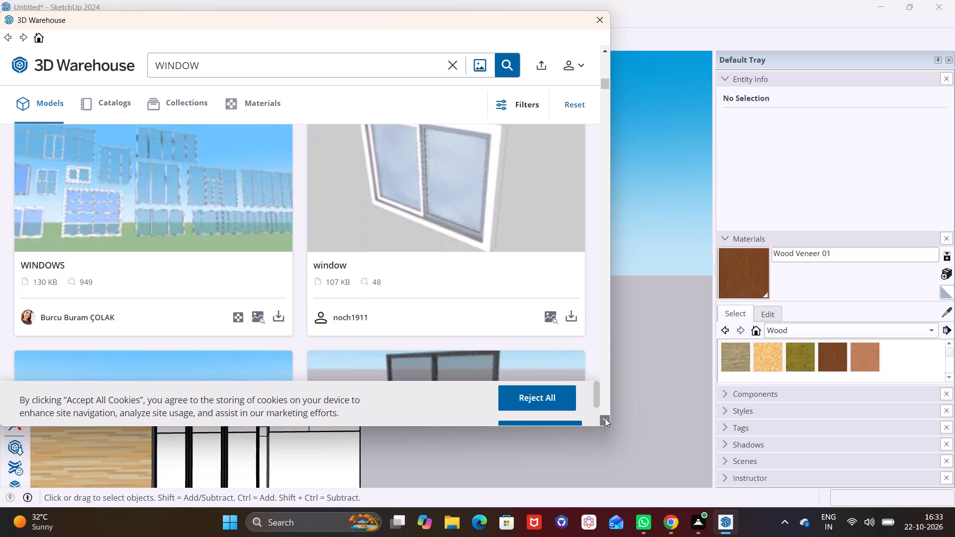
pyautogui.click(605, 418)
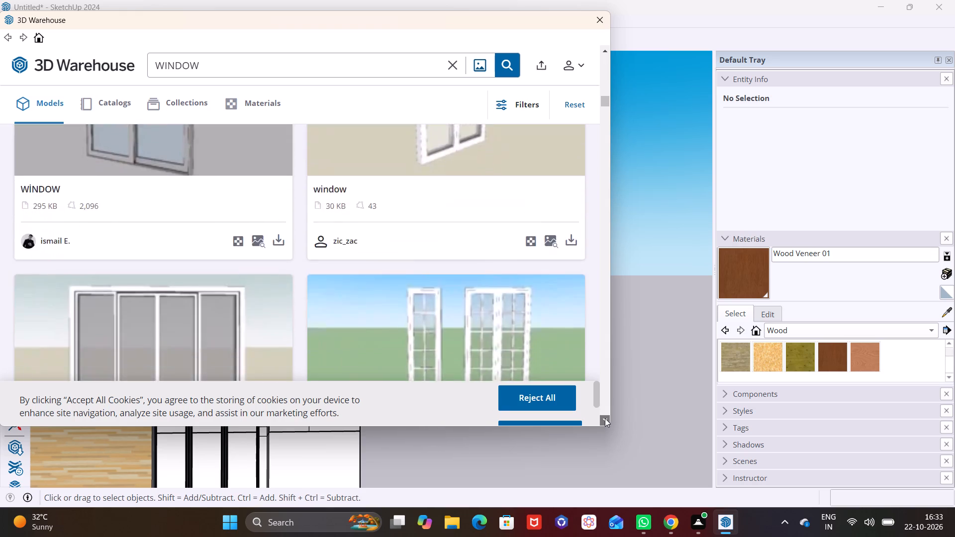
pyautogui.click(604, 418)
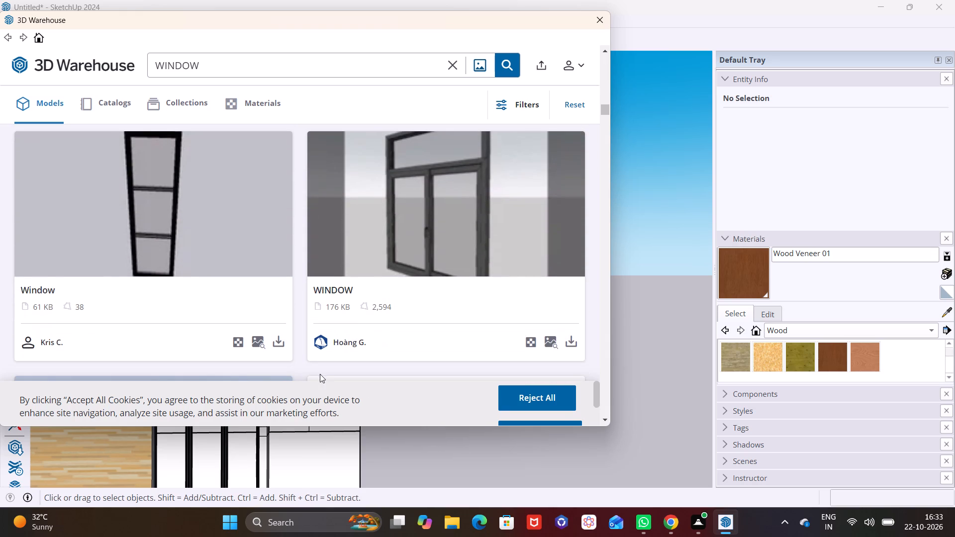
pyautogui.click(278, 342)
pyautogui.click(251, 234)
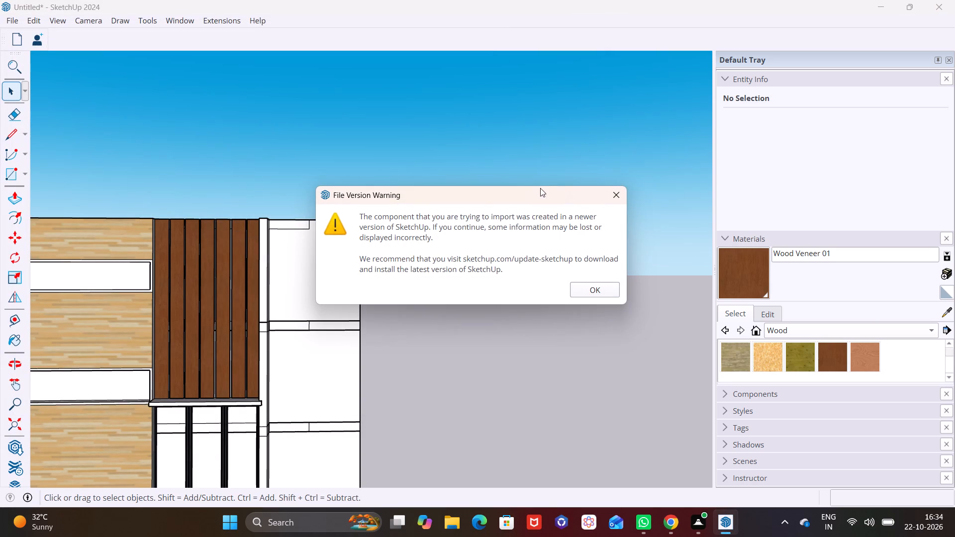
pyautogui.click(613, 195)
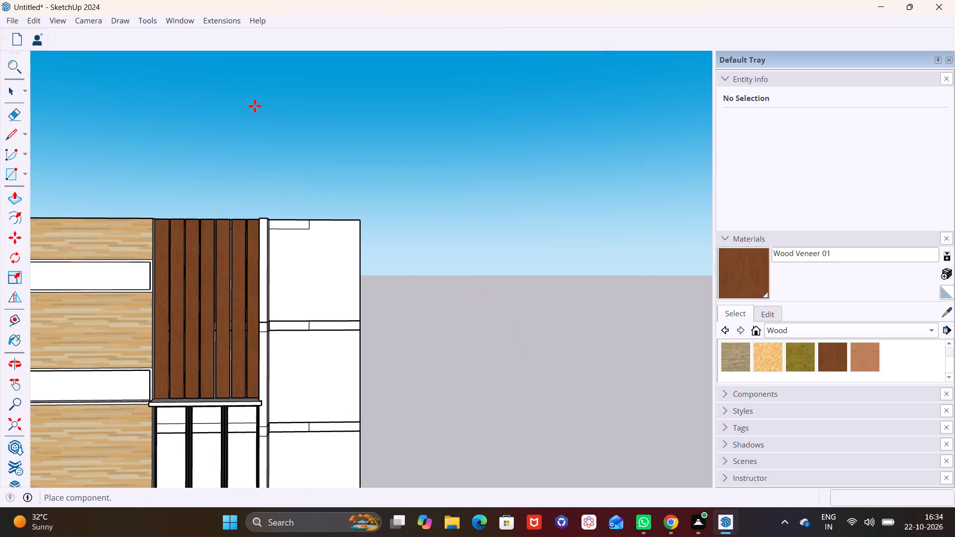
# Reopen 3D Warehouse and examine the WINDOW models again, comparing frame styles and pane layouts for another window that suits the house.
pyautogui.click(174, 17)
pyautogui.click(191, 114)
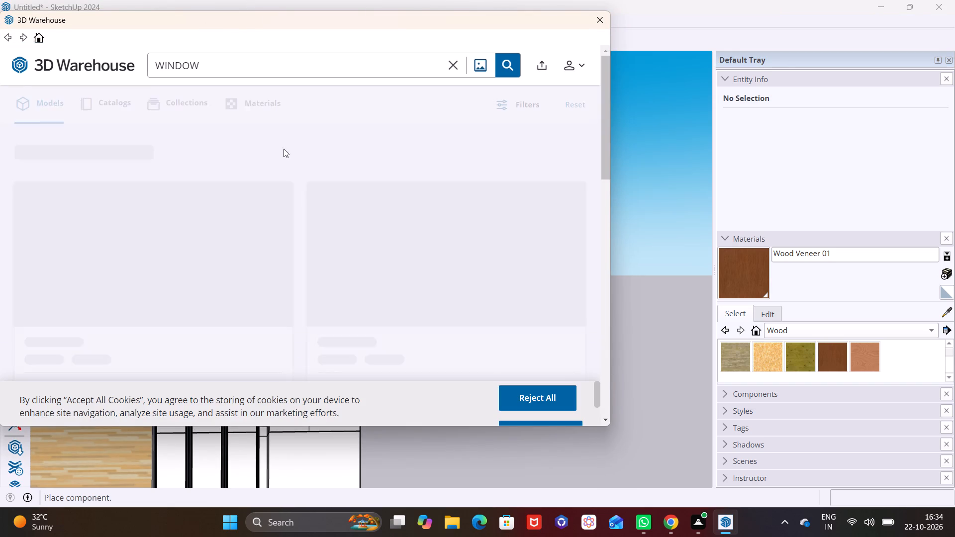
pyautogui.doubleClick(602, 421)
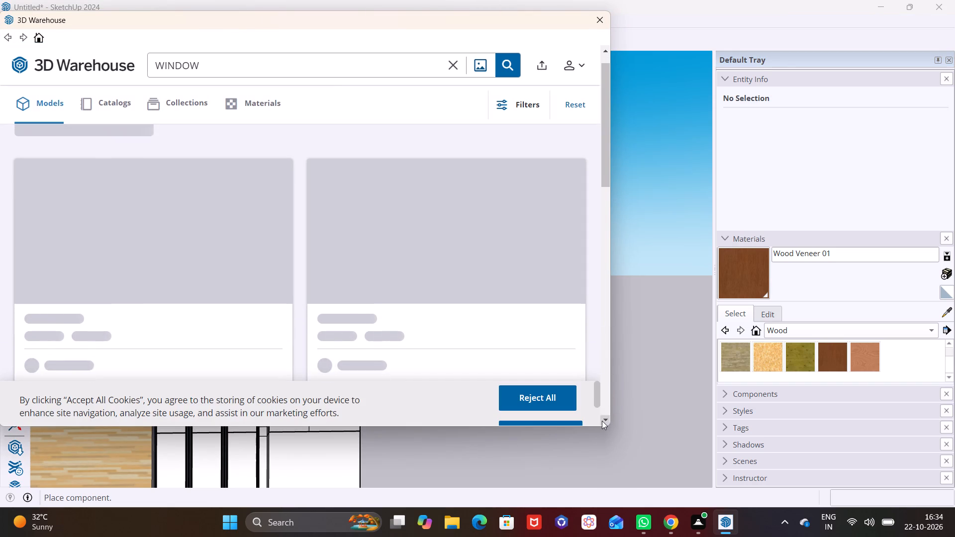
pyautogui.click(604, 420)
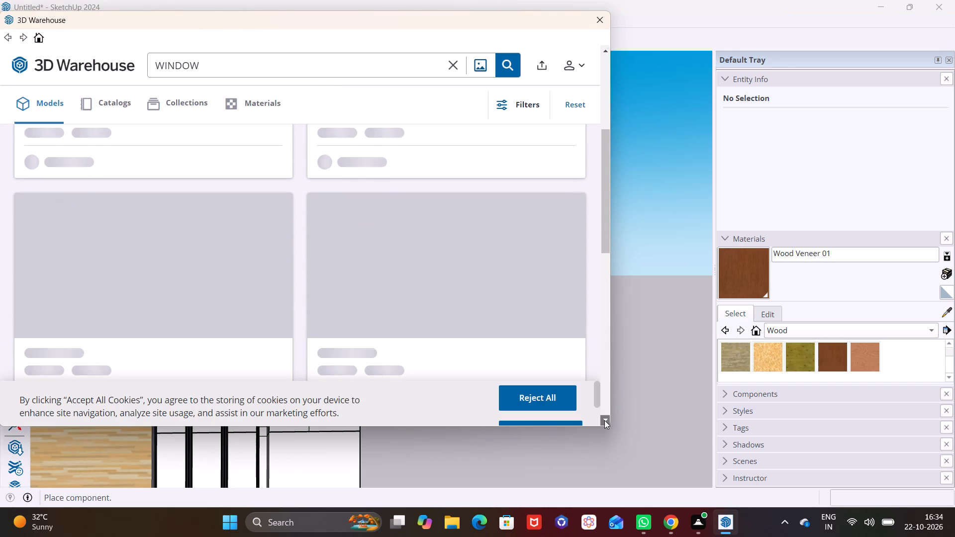
pyautogui.click(604, 420)
pyautogui.click(604, 420)
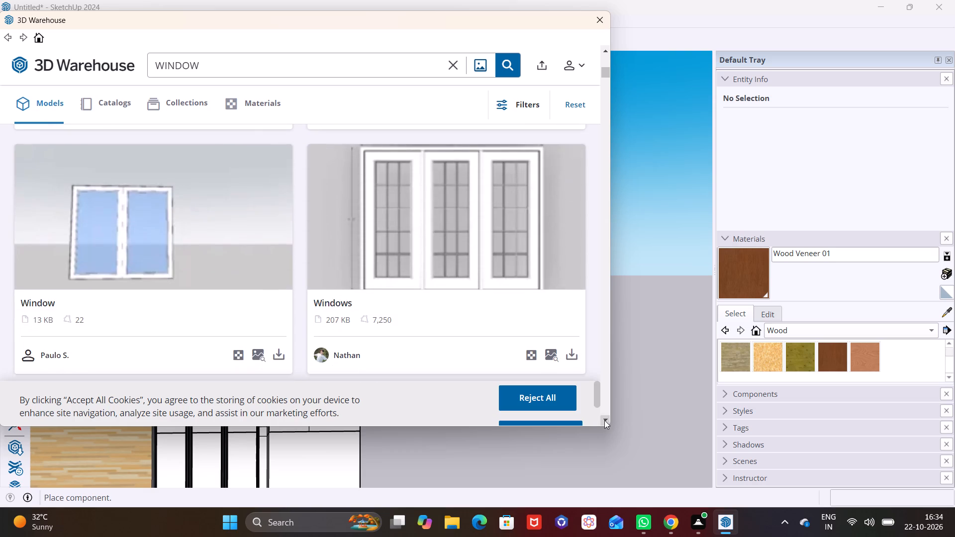
pyautogui.click(604, 420)
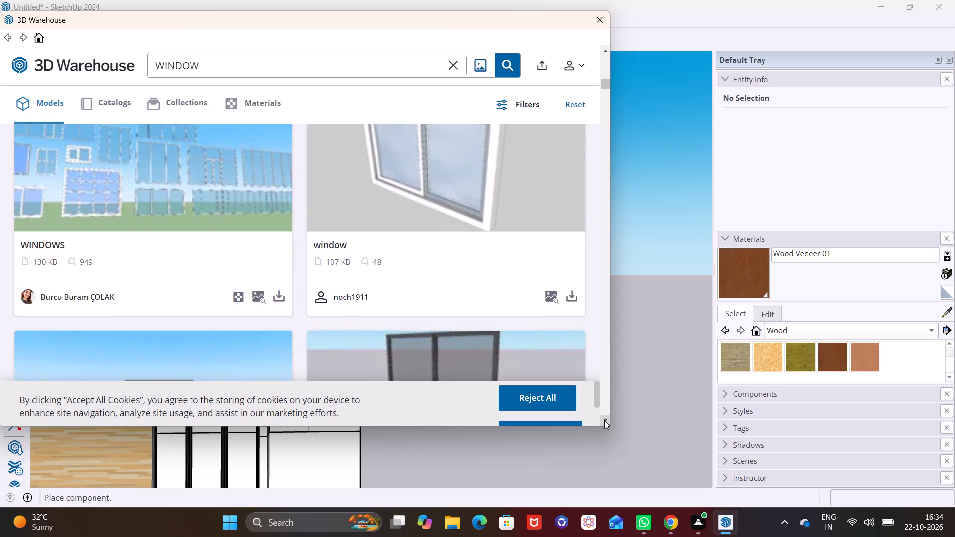
pyautogui.click(604, 420)
pyautogui.click(604, 420)
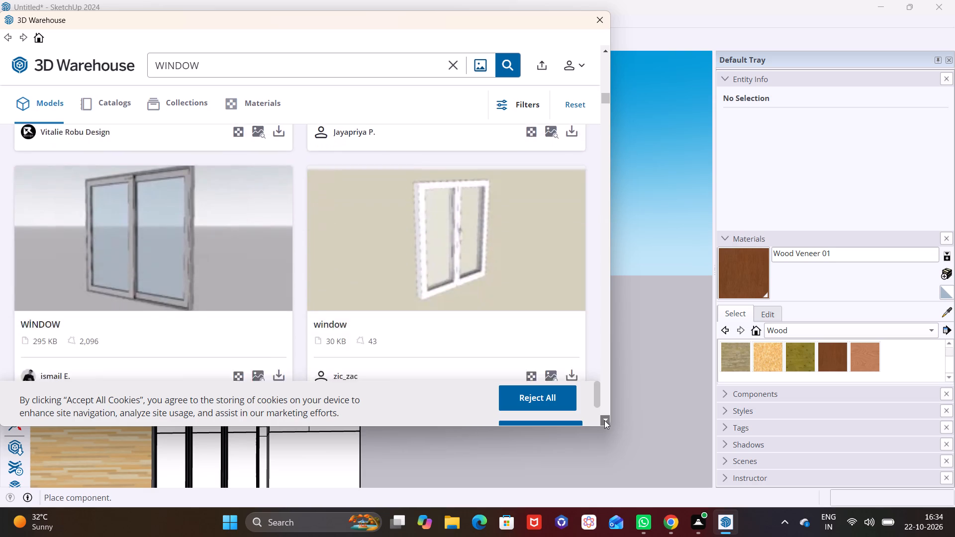
pyautogui.click(604, 420)
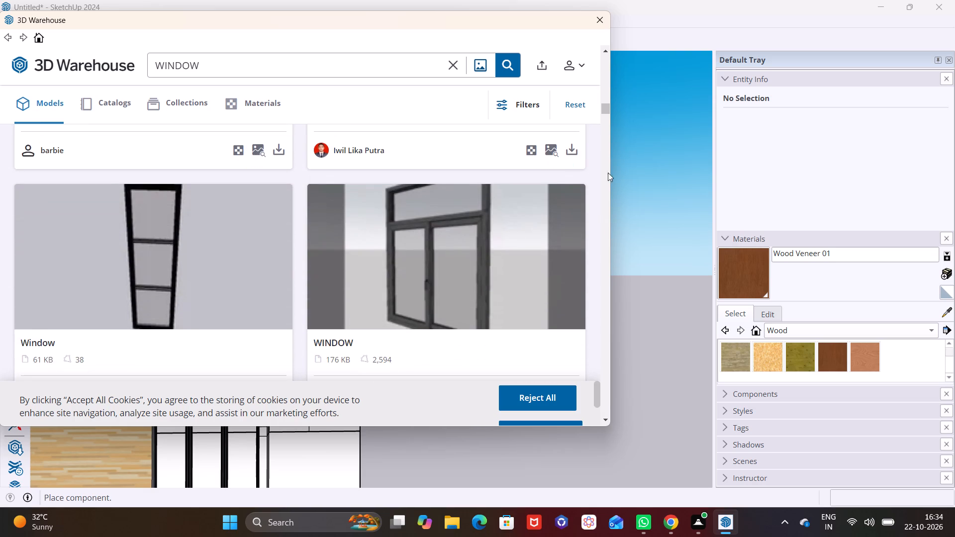
pyautogui.click(604, 54)
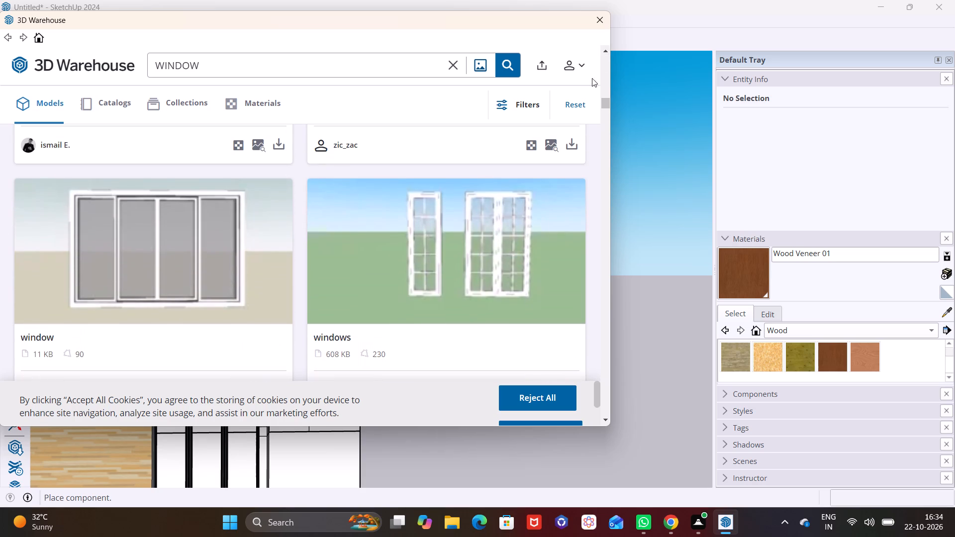
pyautogui.click(603, 420)
pyautogui.click(603, 420)
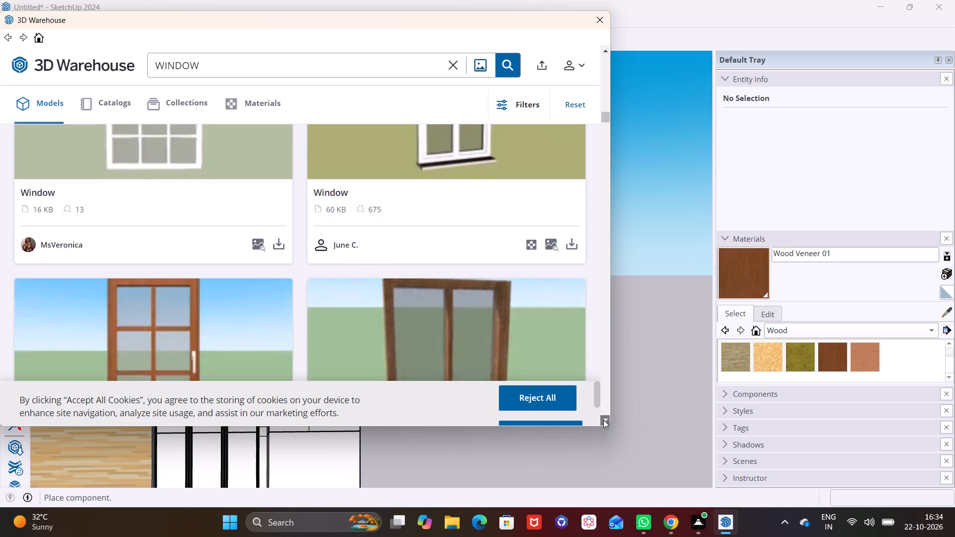
pyautogui.click(603, 420)
pyautogui.click(603, 420)
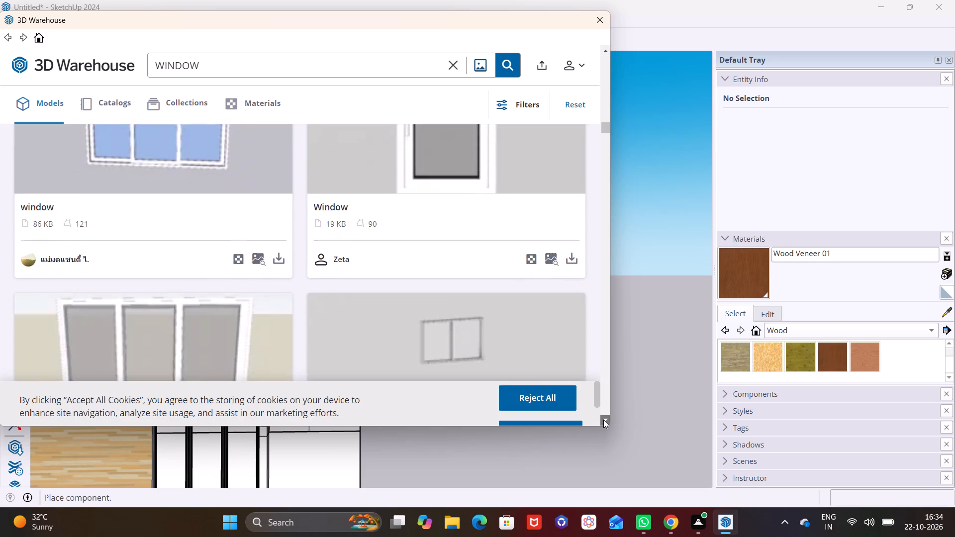
pyautogui.click(603, 420)
pyautogui.click(603, 420)
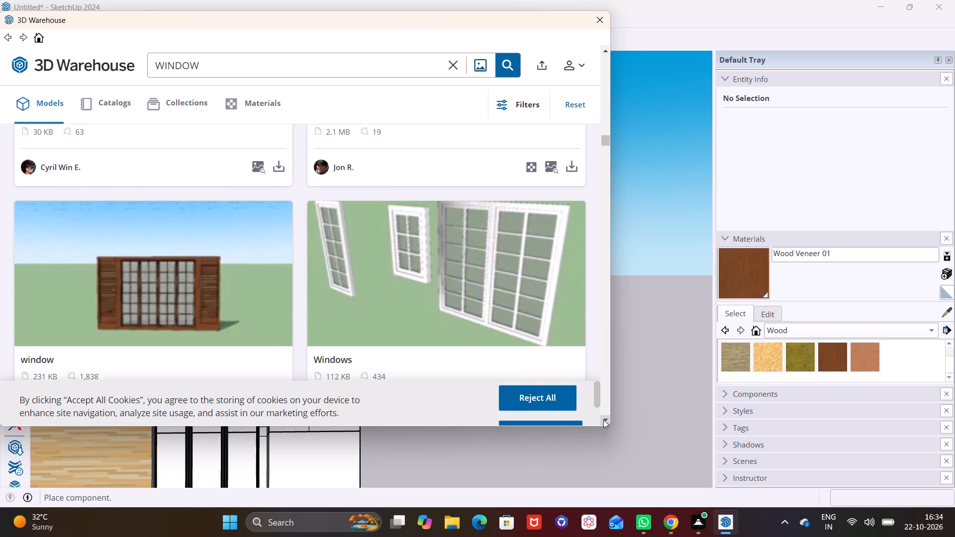
pyautogui.click(603, 420)
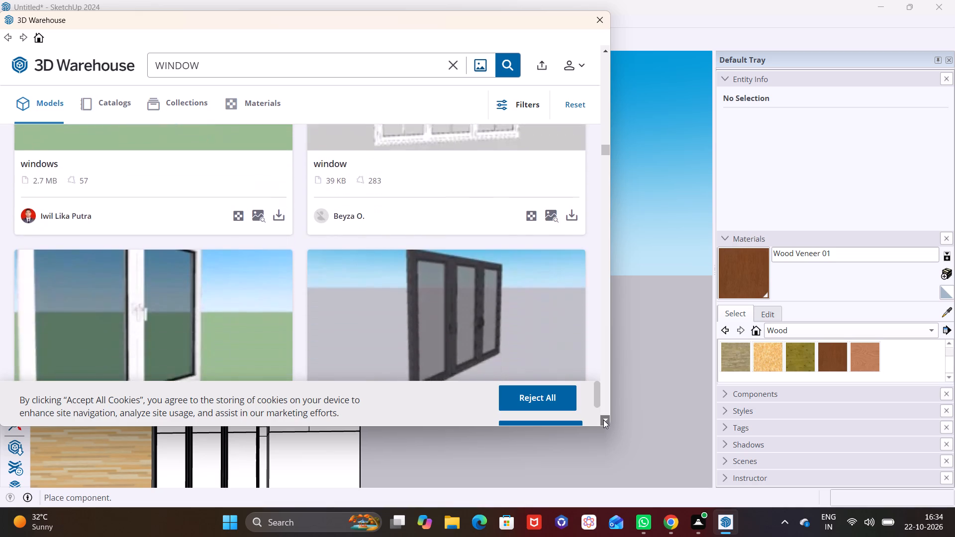
pyautogui.click(603, 420)
pyautogui.click(603, 420)
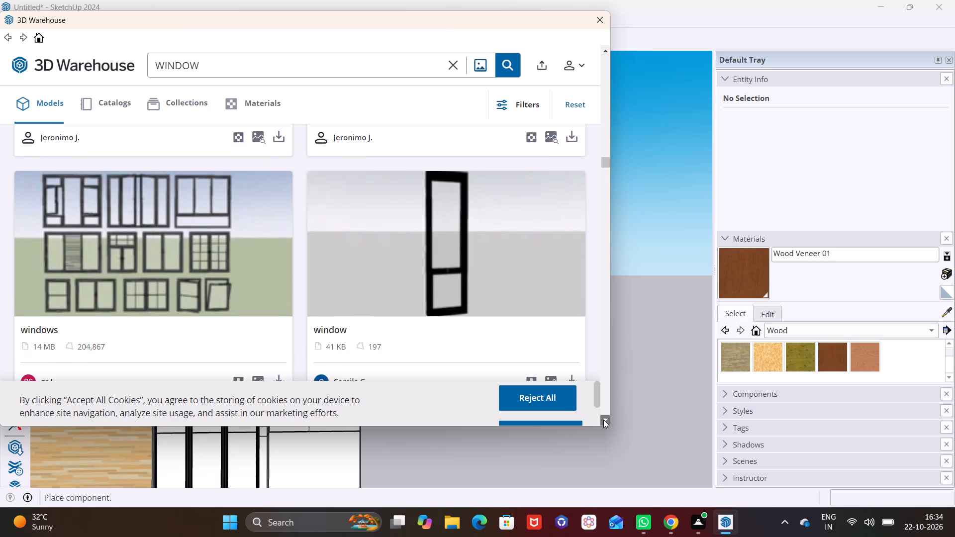
pyautogui.click(603, 420)
pyautogui.click(603, 420)
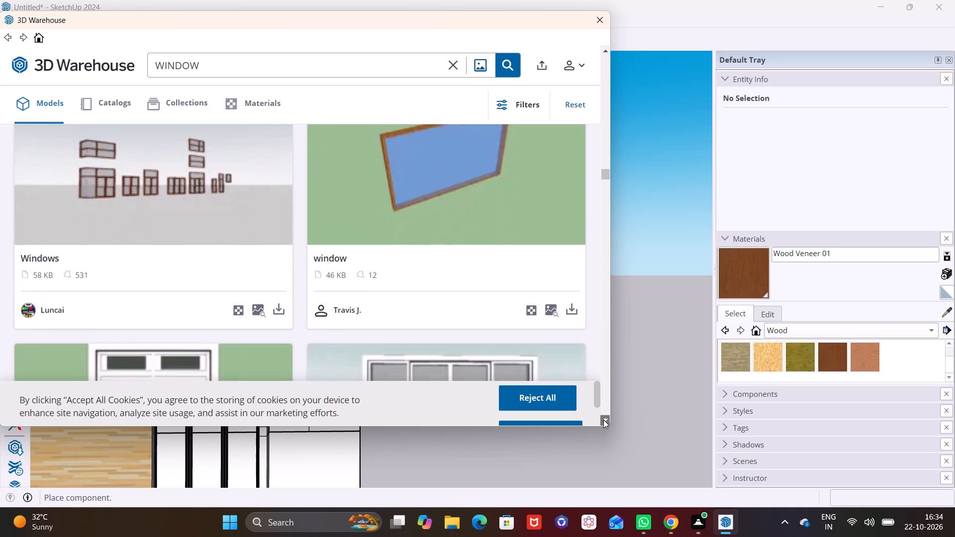
pyautogui.click(603, 420)
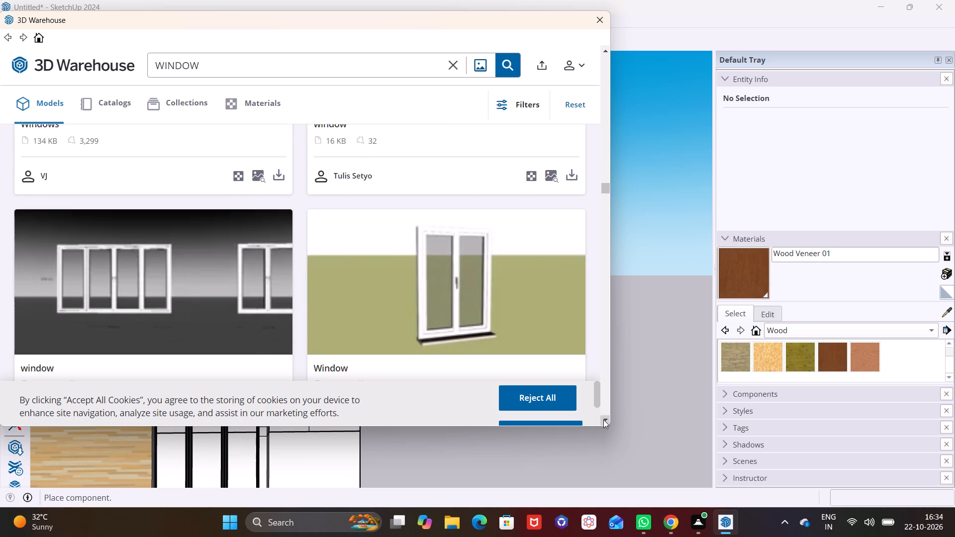
pyautogui.click(603, 420)
pyautogui.click(603, 420)
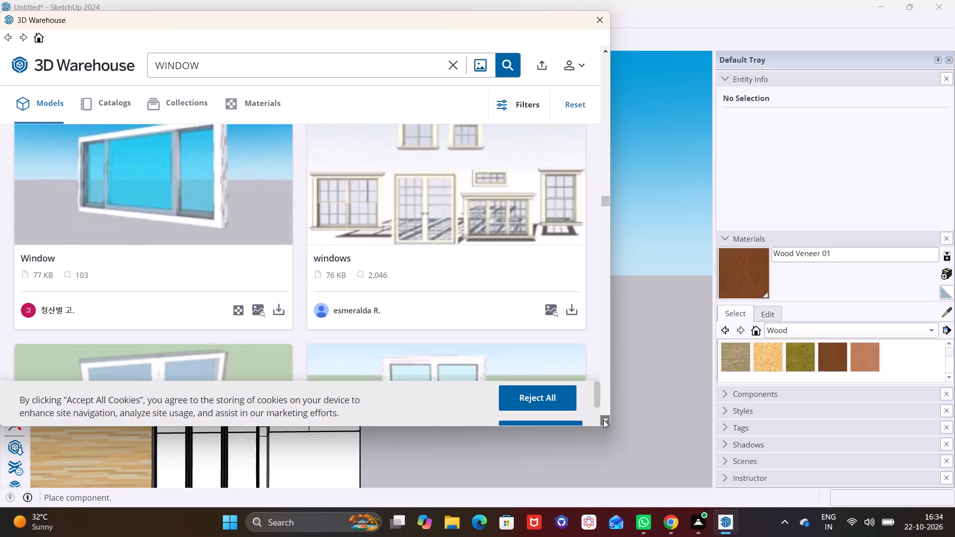
pyautogui.click(603, 420)
pyautogui.click(603, 420)
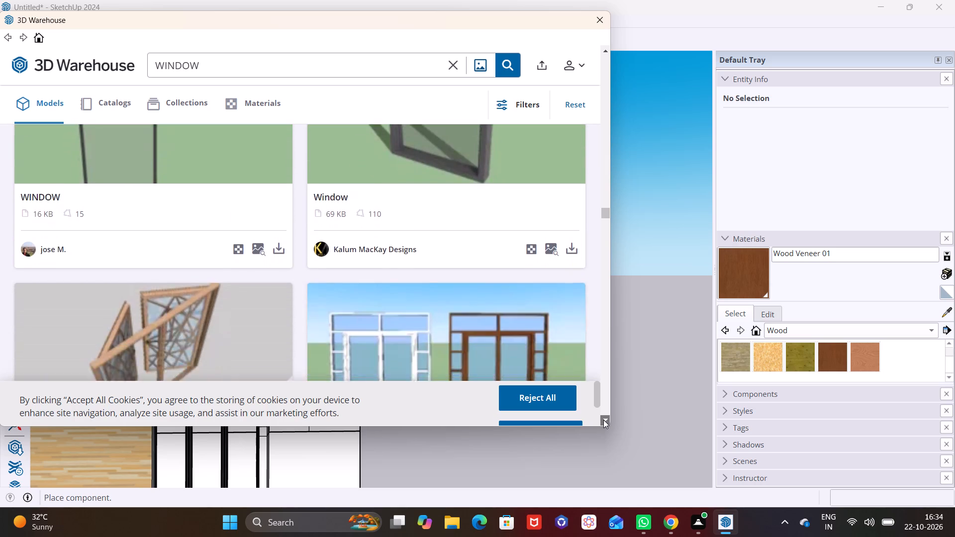
pyautogui.click(603, 420)
pyautogui.click(603, 419)
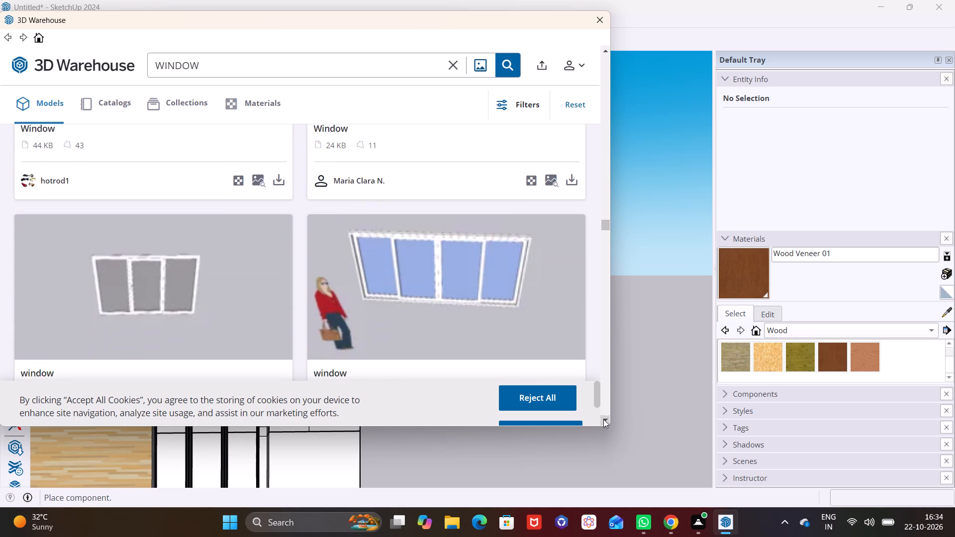
pyautogui.click(603, 418)
pyautogui.click(603, 418)
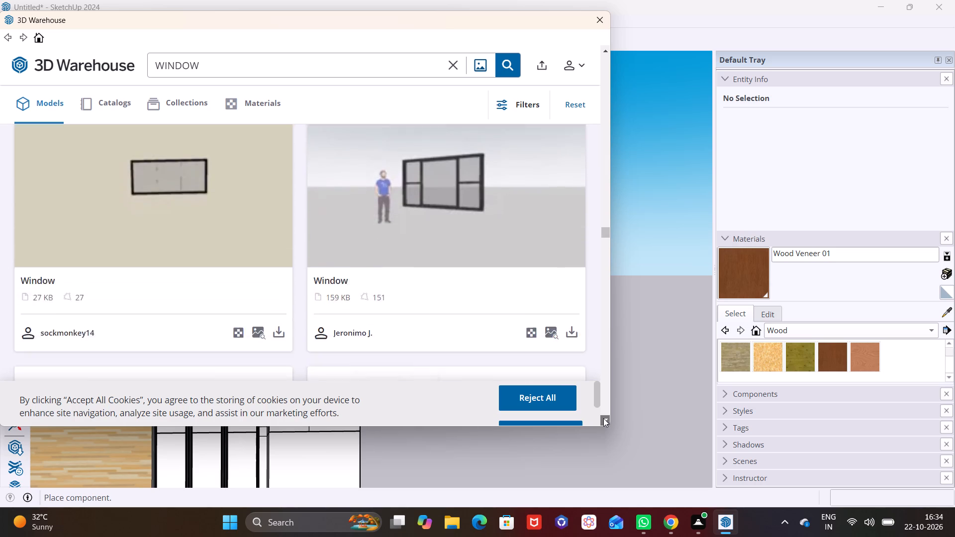
pyautogui.click(603, 418)
pyautogui.click(603, 418)
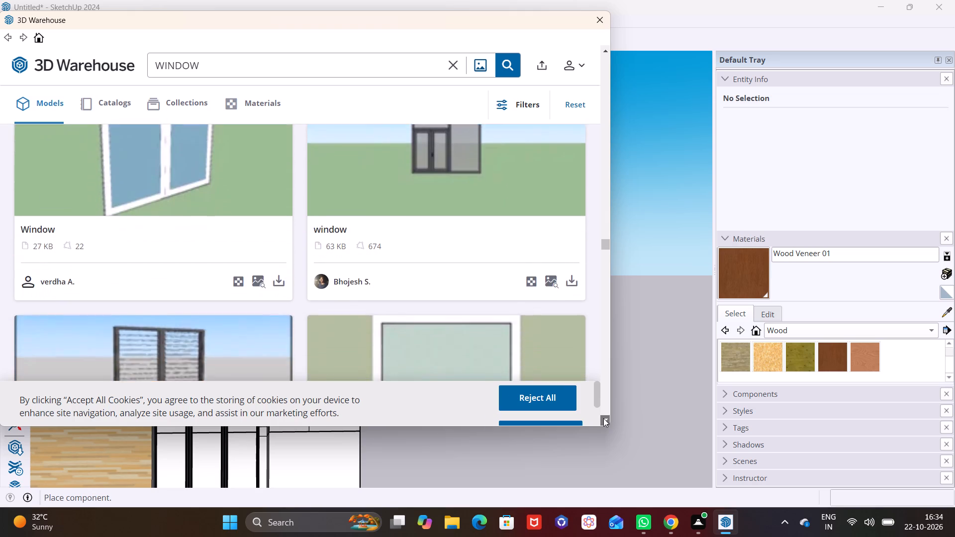
pyautogui.click(603, 418)
pyautogui.click(603, 418)
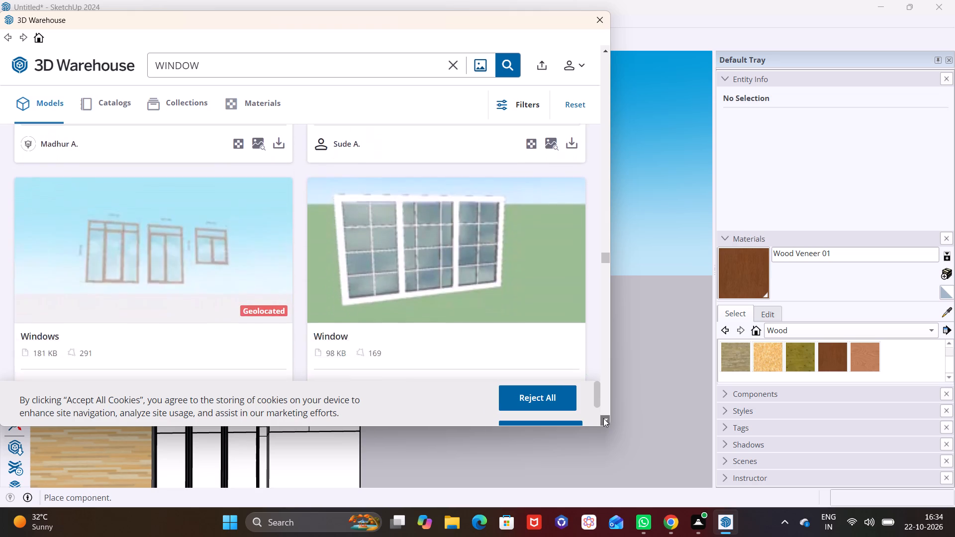
pyautogui.click(603, 418)
pyautogui.click(603, 418)
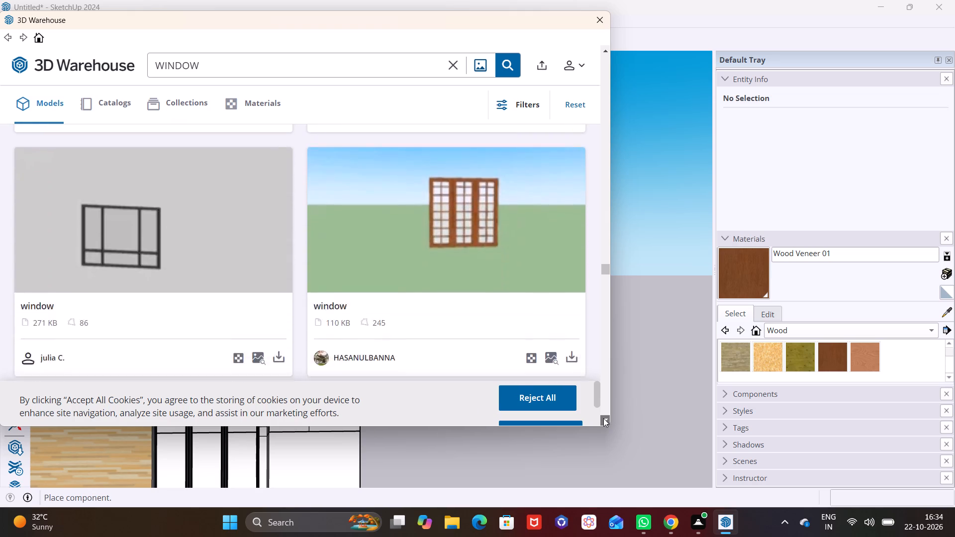
pyautogui.click(603, 418)
pyautogui.click(603, 418)
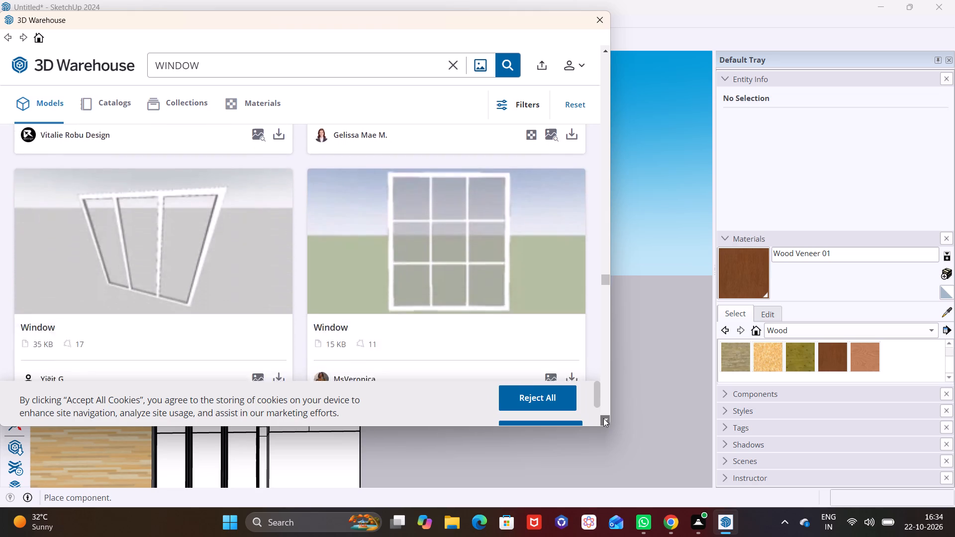
pyautogui.click(603, 418)
pyautogui.click(603, 418)
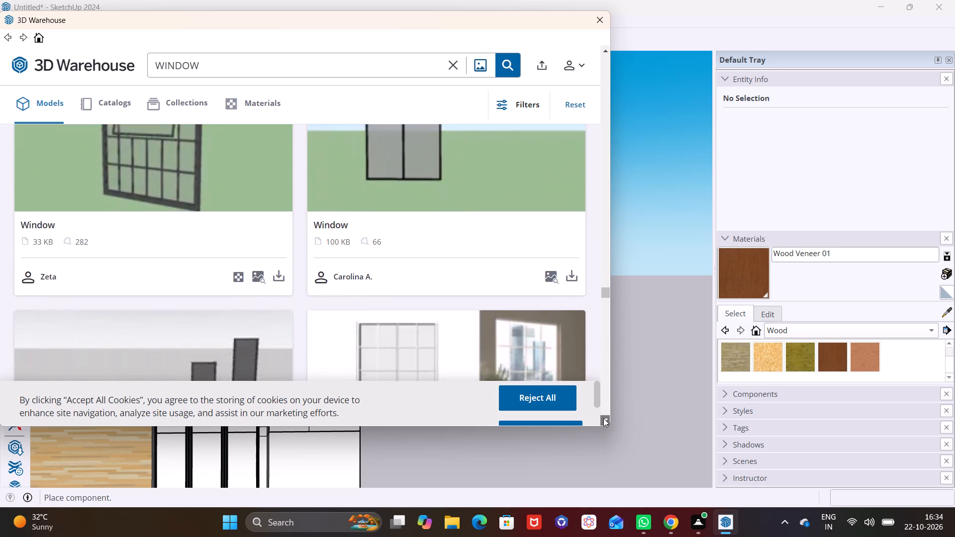
pyautogui.click(603, 418)
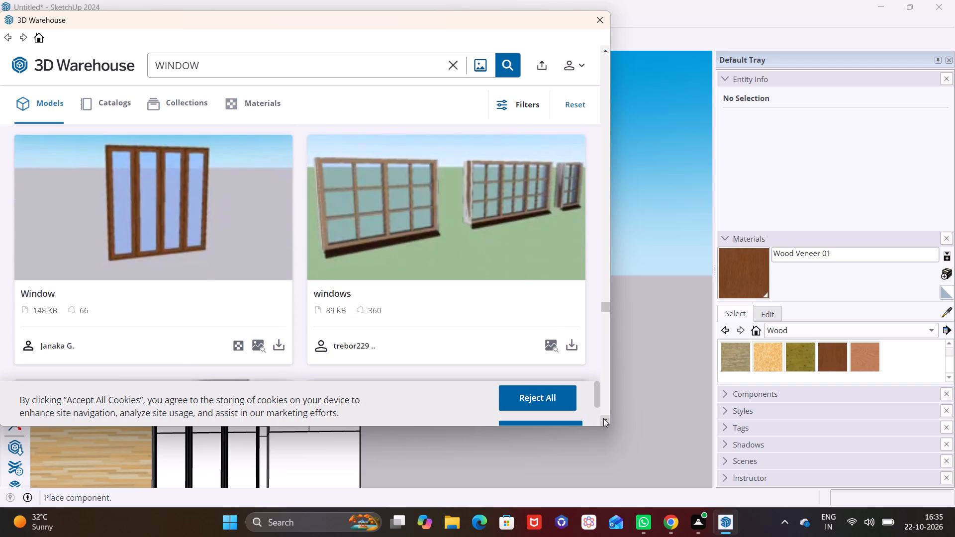
pyautogui.click(603, 418)
pyautogui.click(603, 418)
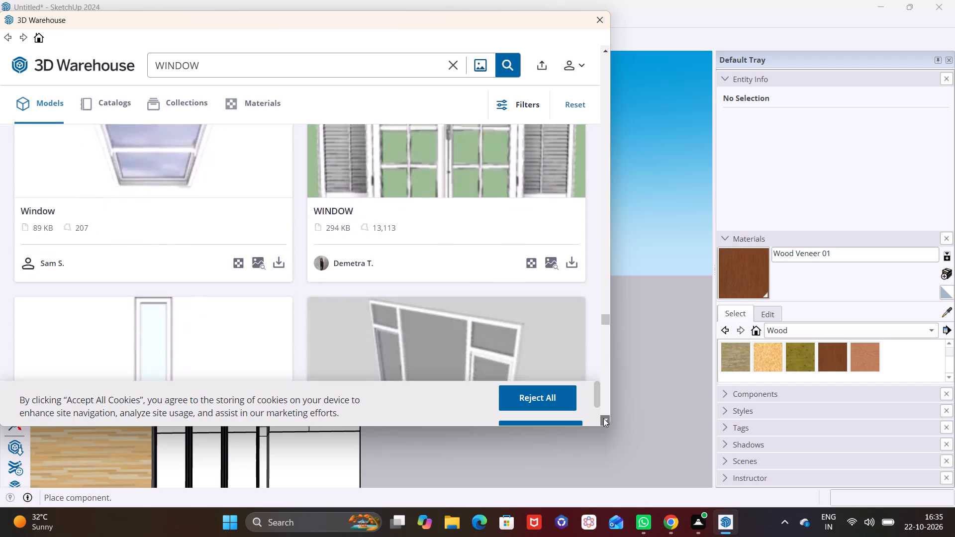
pyautogui.click(603, 418)
pyautogui.click(603, 418)
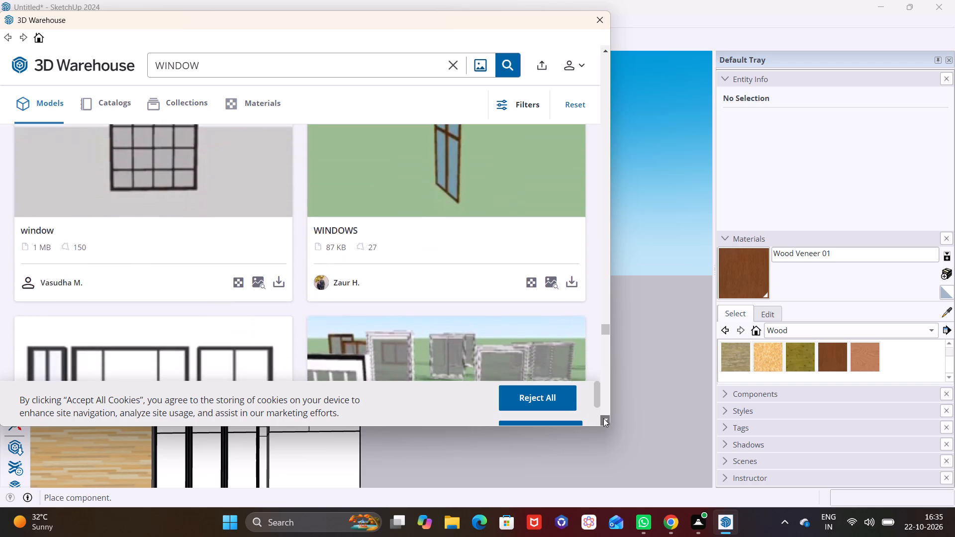
pyautogui.click(603, 418)
pyautogui.click(603, 418)
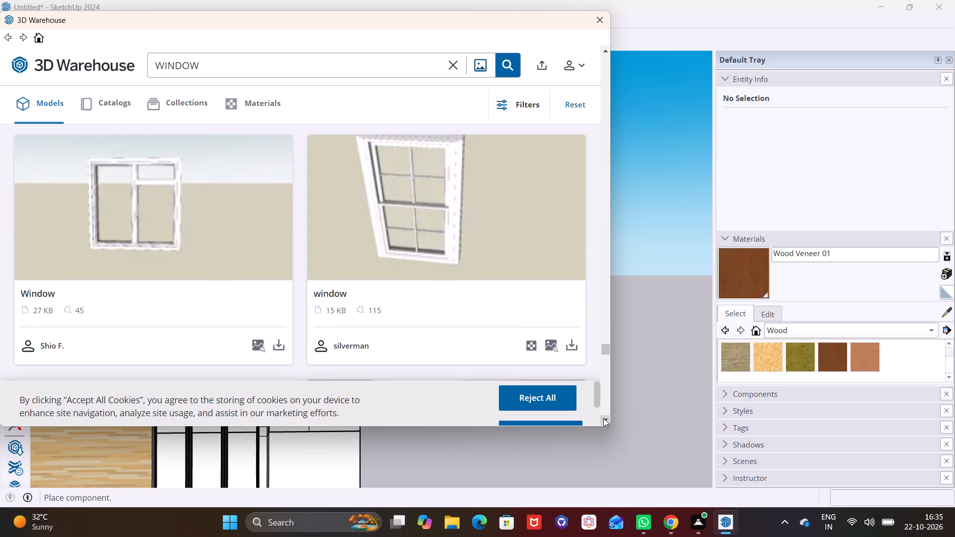
pyautogui.click(603, 418)
pyautogui.click(603, 418)
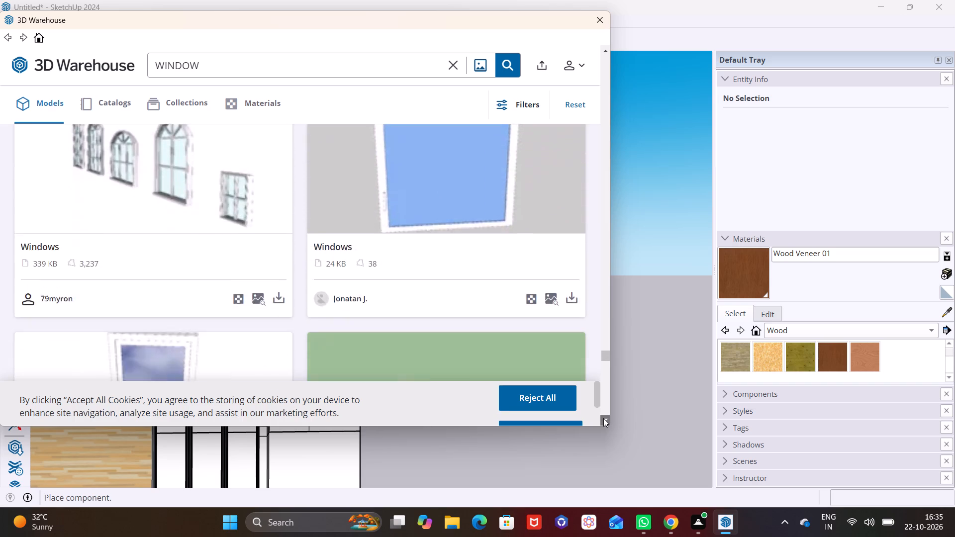
# Examine the remaining loaded WINDOW models in 3D Warehouse, comparing frame styles and pane layouts for a window that suits the house.
pyautogui.click(603, 418)
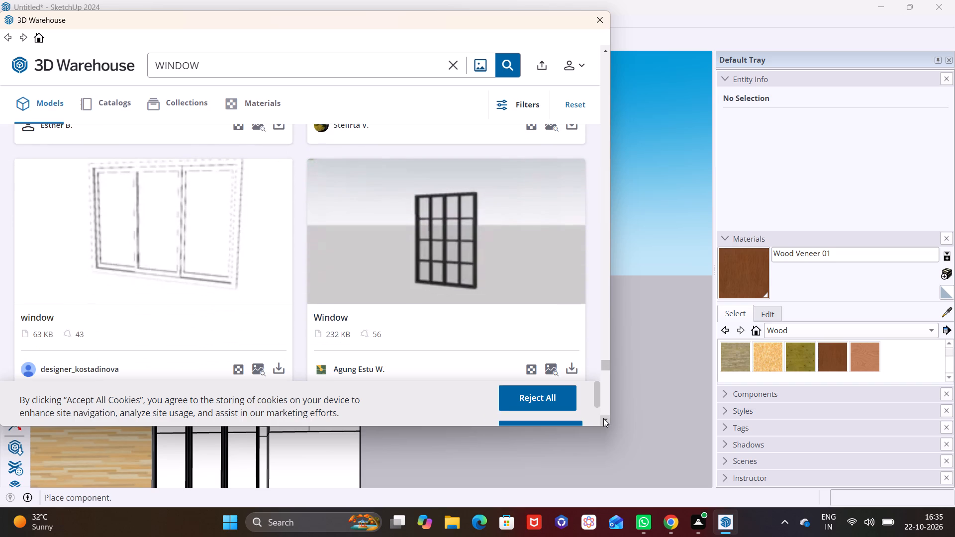
pyautogui.click(603, 418)
pyautogui.click(603, 418)
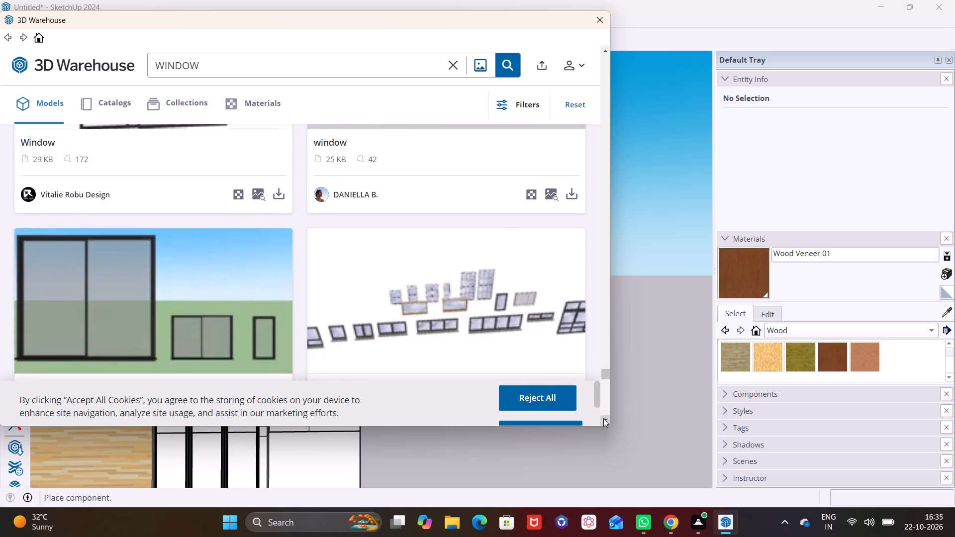
pyautogui.click(603, 418)
pyautogui.click(603, 418)
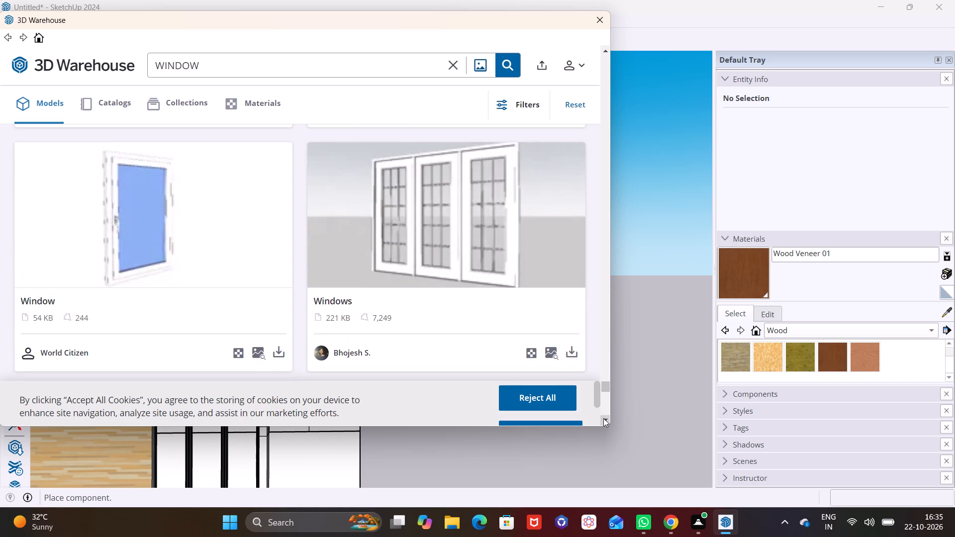
pyautogui.click(603, 418)
pyautogui.click(603, 418)
pyautogui.click(603, 418)
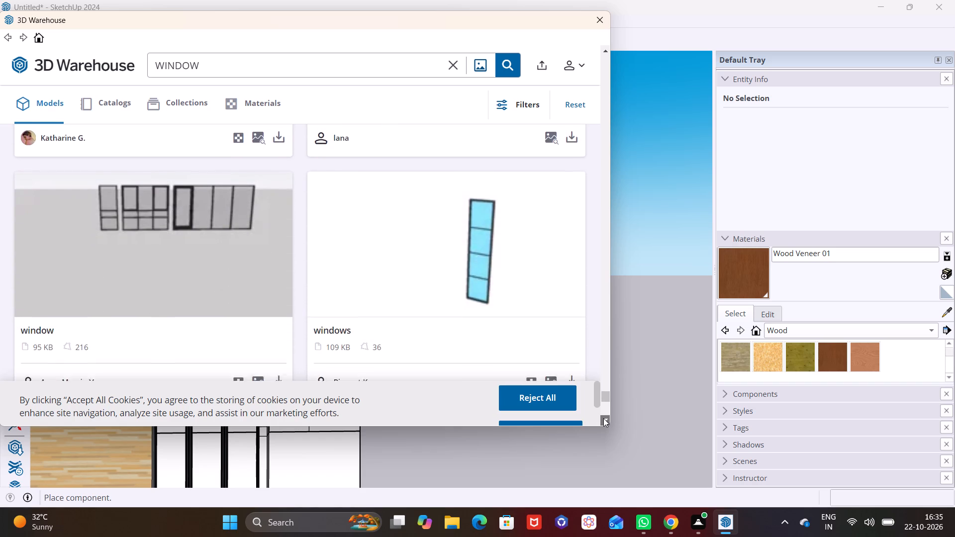
pyautogui.click(603, 418)
pyautogui.click(603, 418)
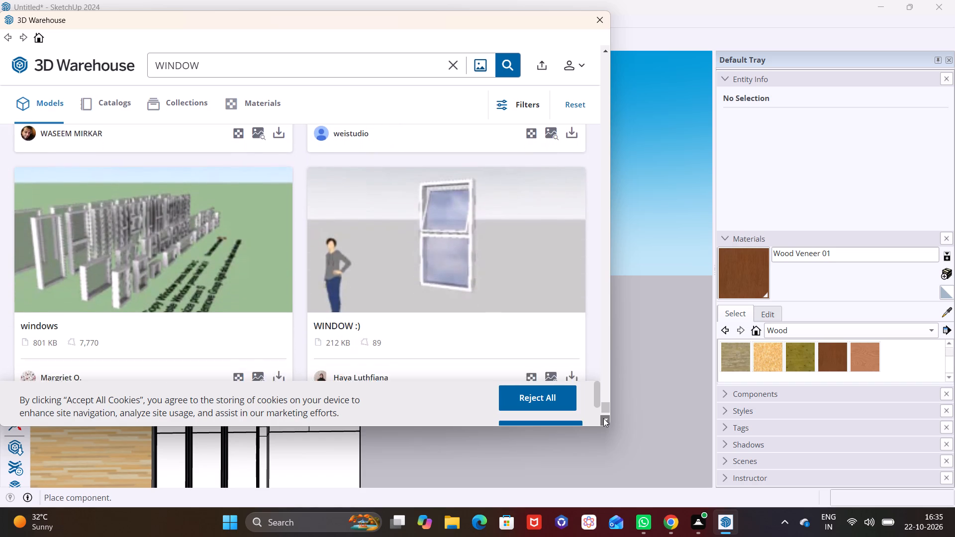
pyautogui.click(603, 418)
# Load another batch of WINDOW models in 3D Warehouse and examine it through to its end for a suitable facade window.
pyautogui.click(356, 352)
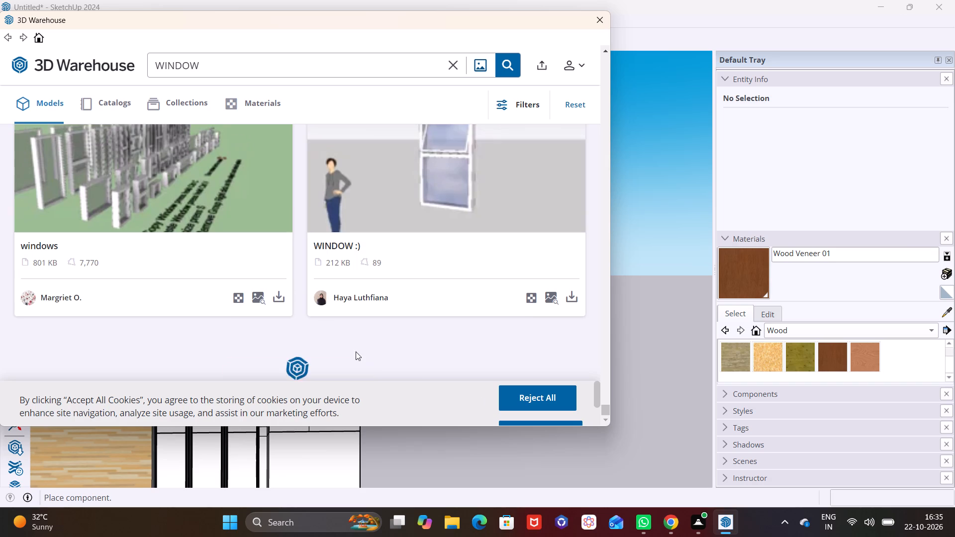
pyautogui.click(606, 419)
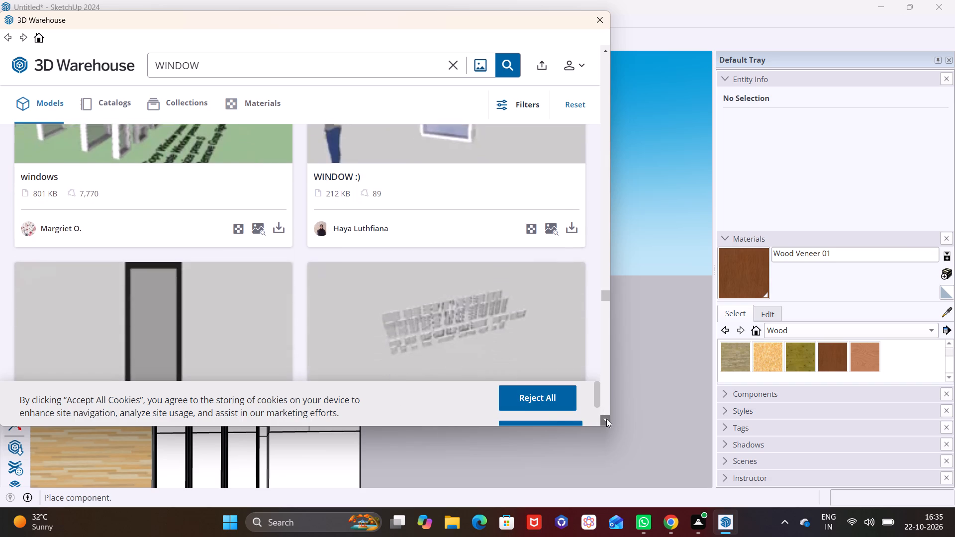
pyautogui.click(606, 419)
pyautogui.click(606, 419)
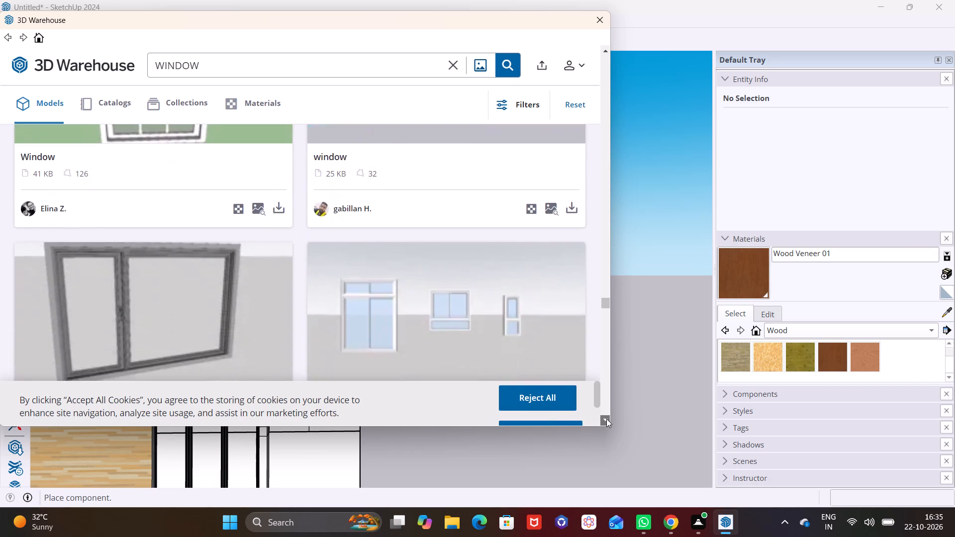
pyautogui.click(606, 419)
pyautogui.click(606, 419)
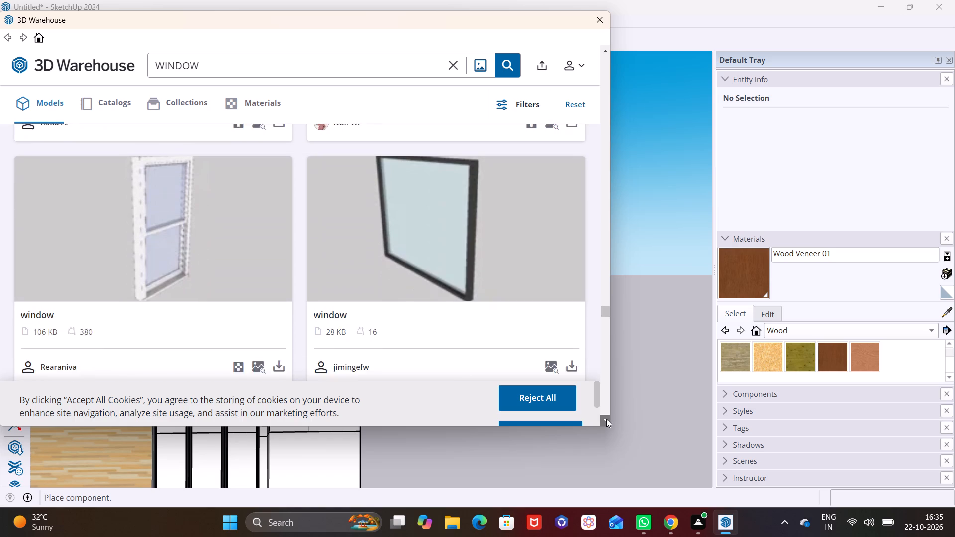
pyautogui.click(606, 419)
pyautogui.click(606, 418)
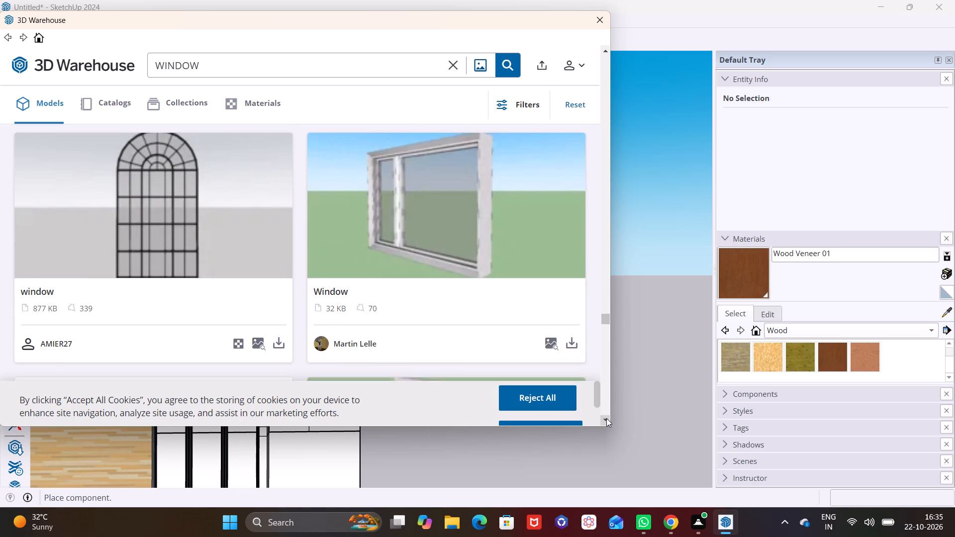
pyautogui.click(606, 418)
pyautogui.click(606, 418)
pyautogui.click(606, 418)
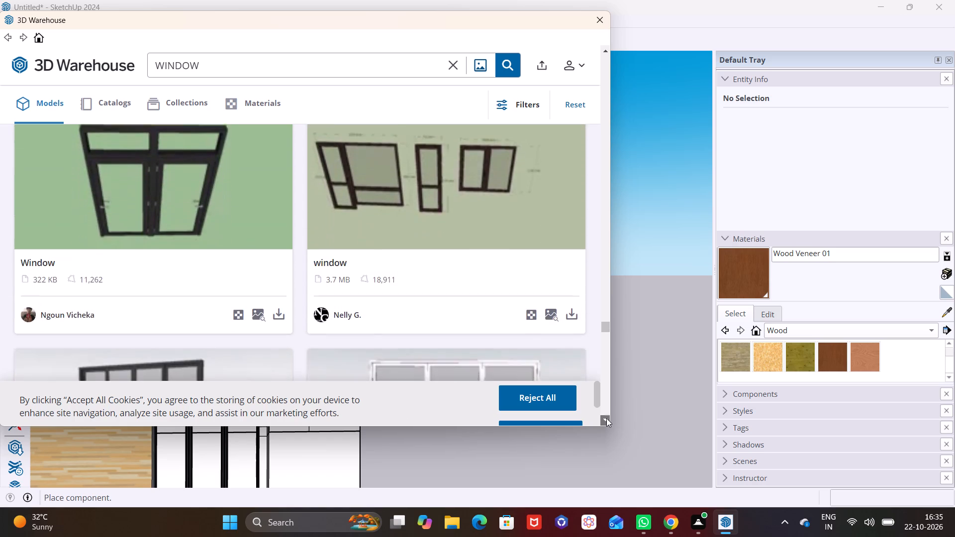
pyautogui.click(606, 418)
pyautogui.click(606, 418)
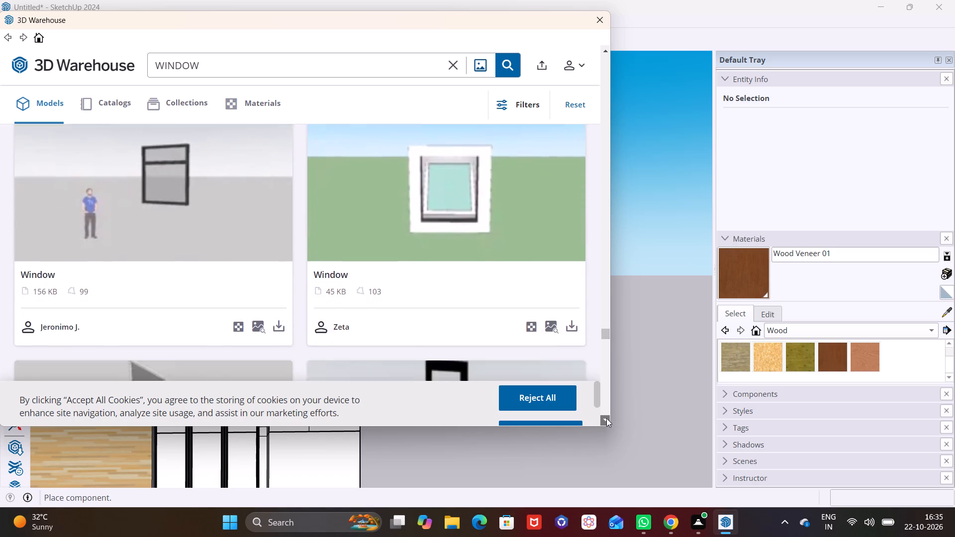
pyautogui.click(606, 418)
pyautogui.click(606, 418)
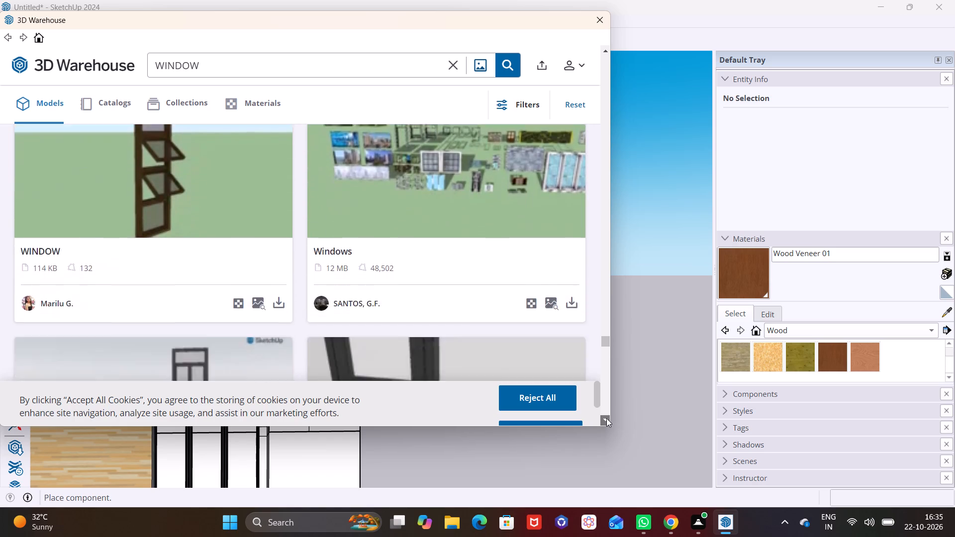
pyautogui.click(606, 418)
pyautogui.click(606, 418)
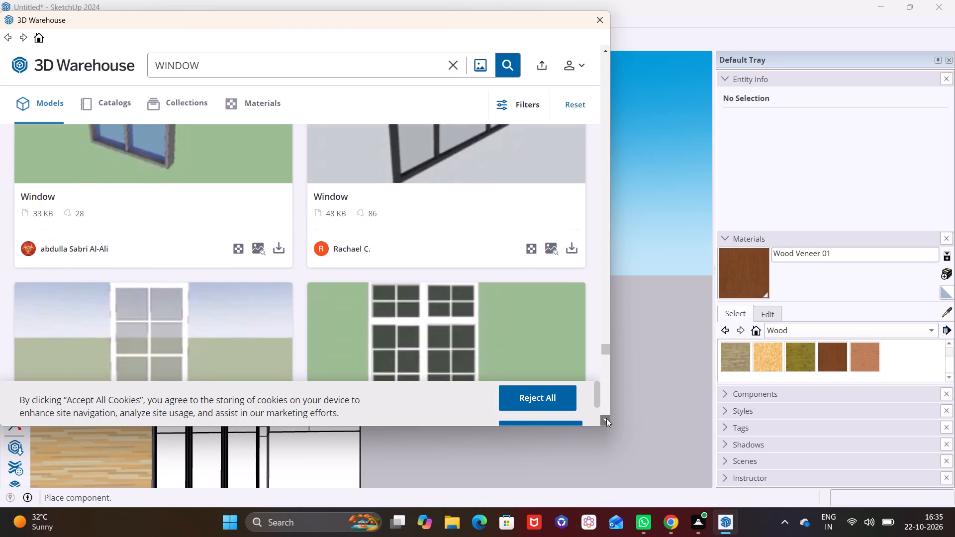
pyautogui.click(606, 418)
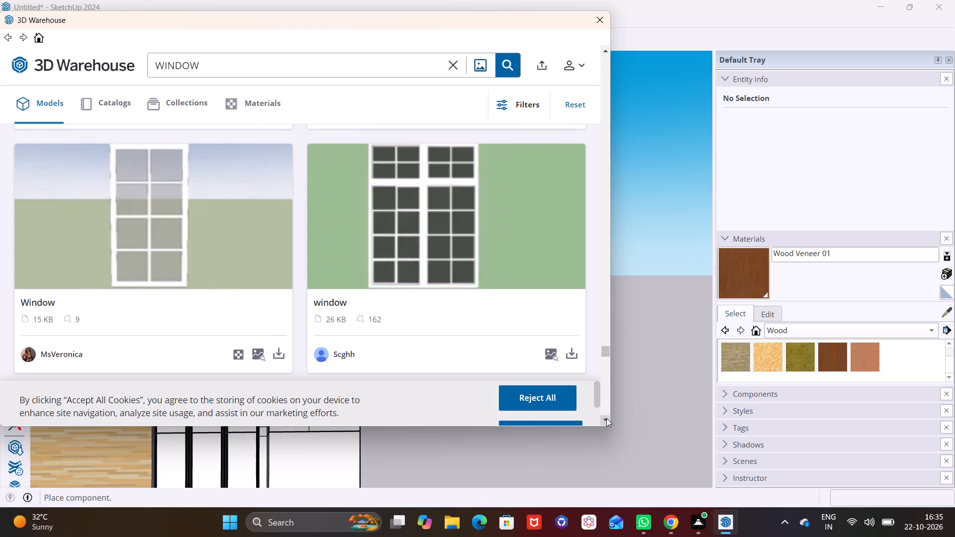
pyautogui.click(606, 418)
pyautogui.click(606, 418)
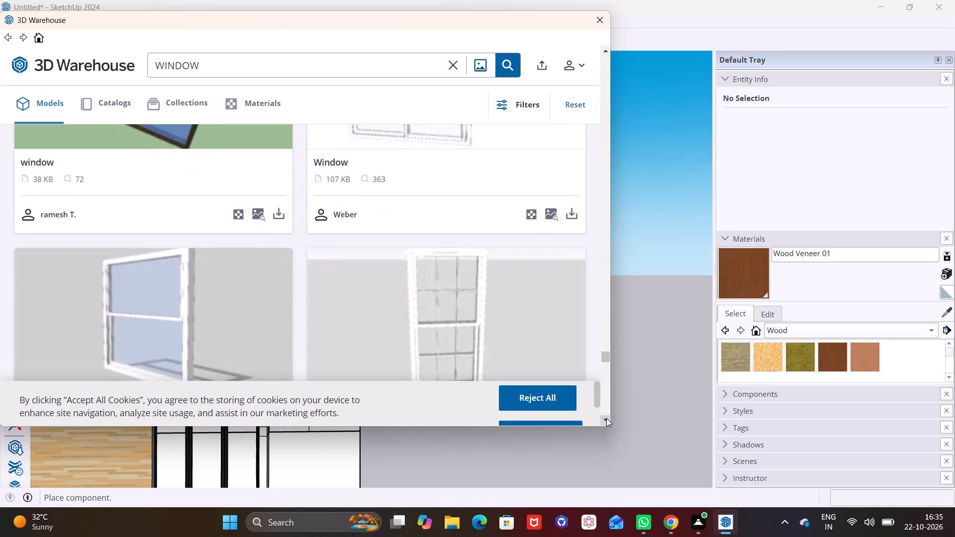
pyautogui.click(606, 418)
pyautogui.click(606, 418)
pyautogui.click(606, 418)
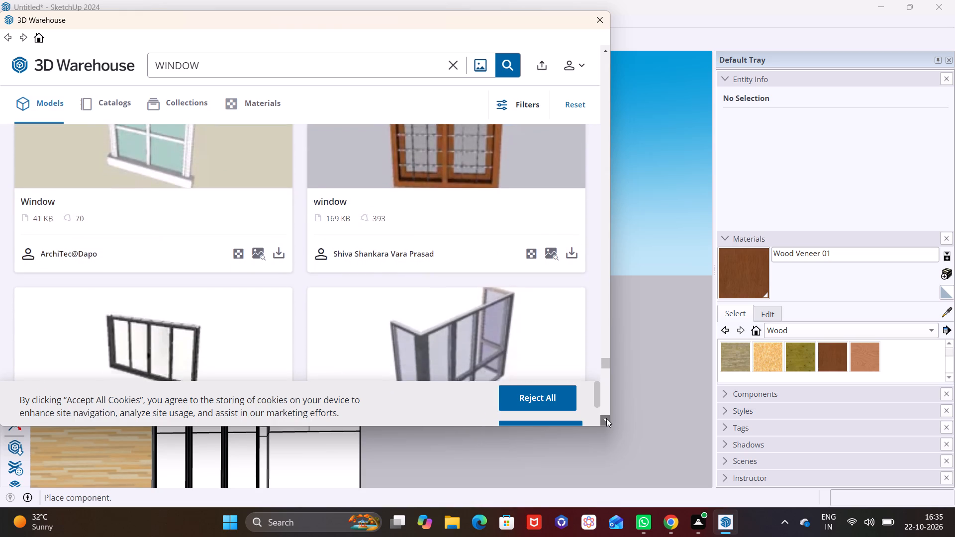
pyautogui.click(606, 418)
pyautogui.click(606, 418)
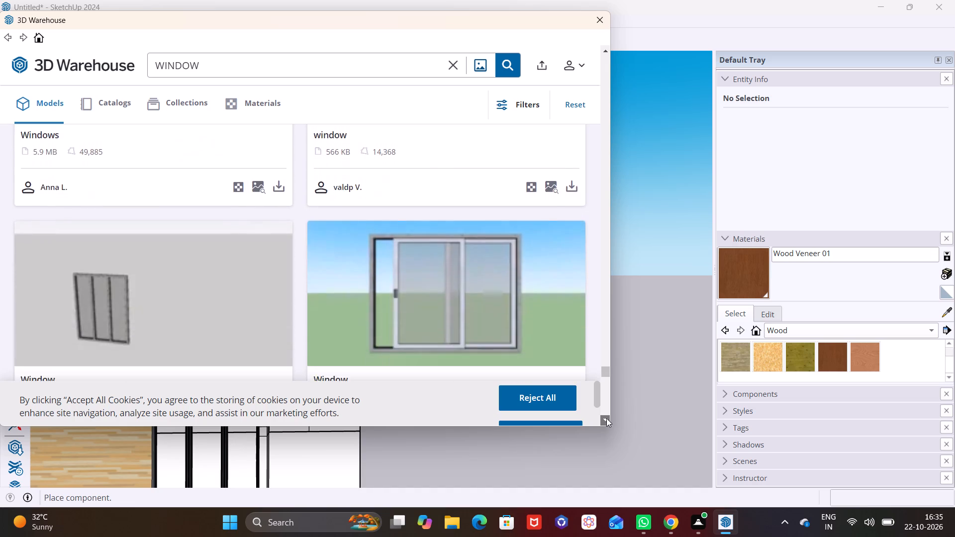
pyautogui.click(606, 418)
pyautogui.click(606, 418)
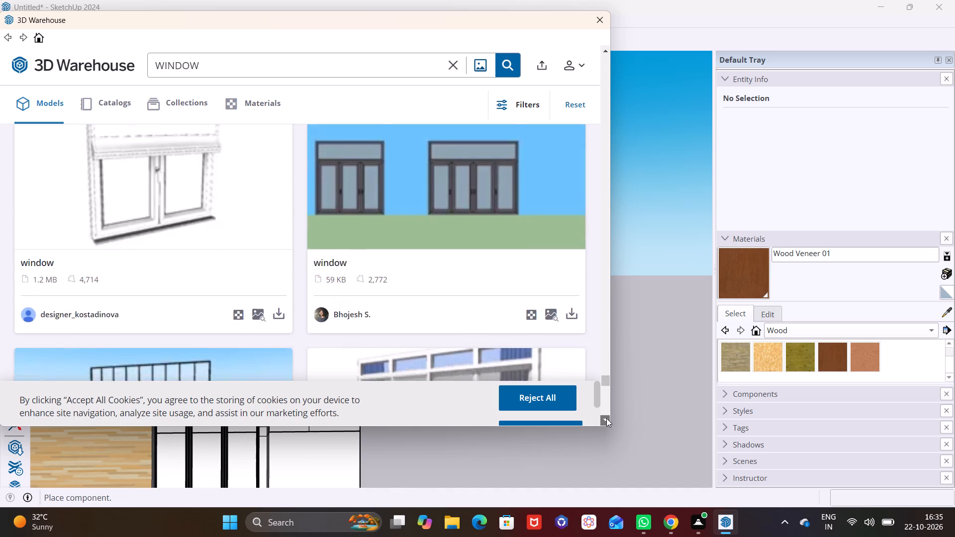
pyautogui.click(606, 418)
pyautogui.click(606, 418)
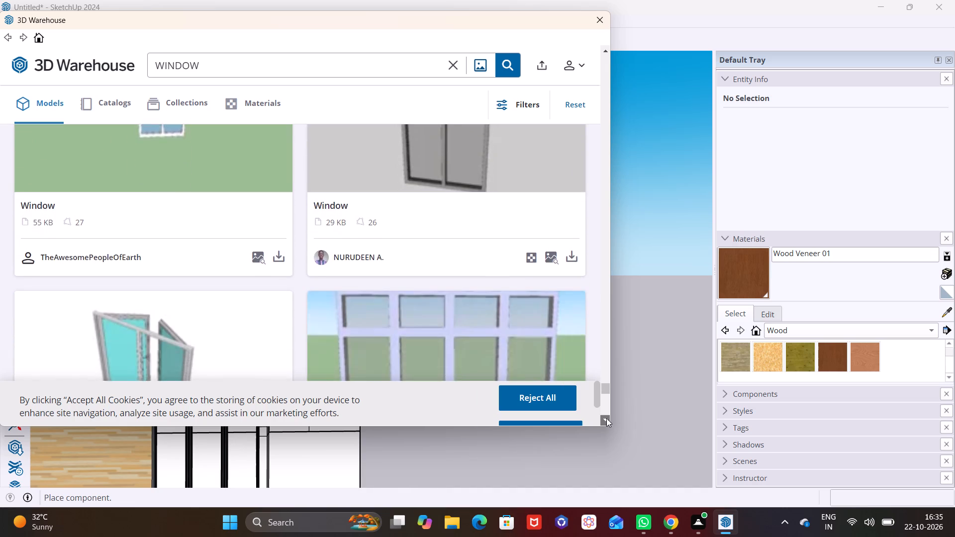
pyautogui.click(606, 418)
pyautogui.click(606, 418)
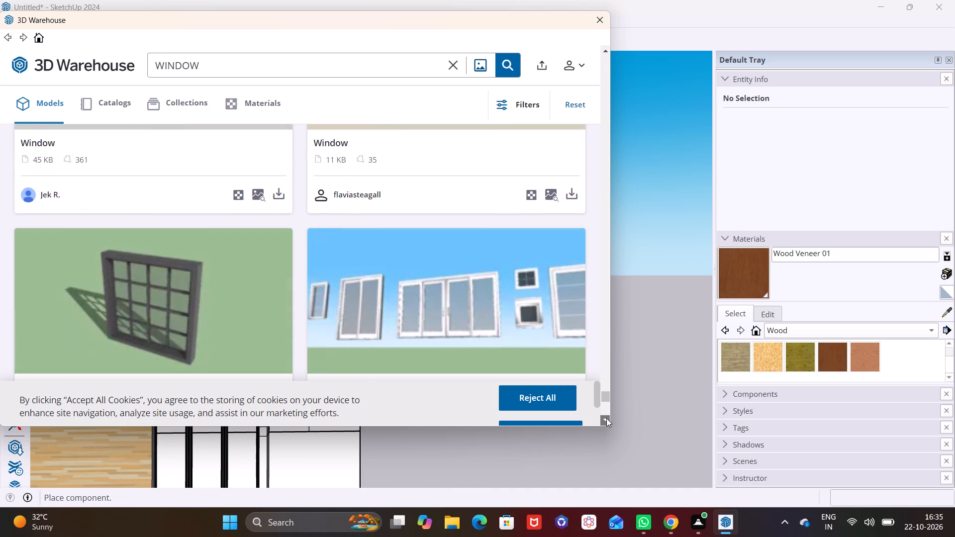
pyautogui.click(606, 418)
pyautogui.click(603, 418)
pyautogui.click(603, 419)
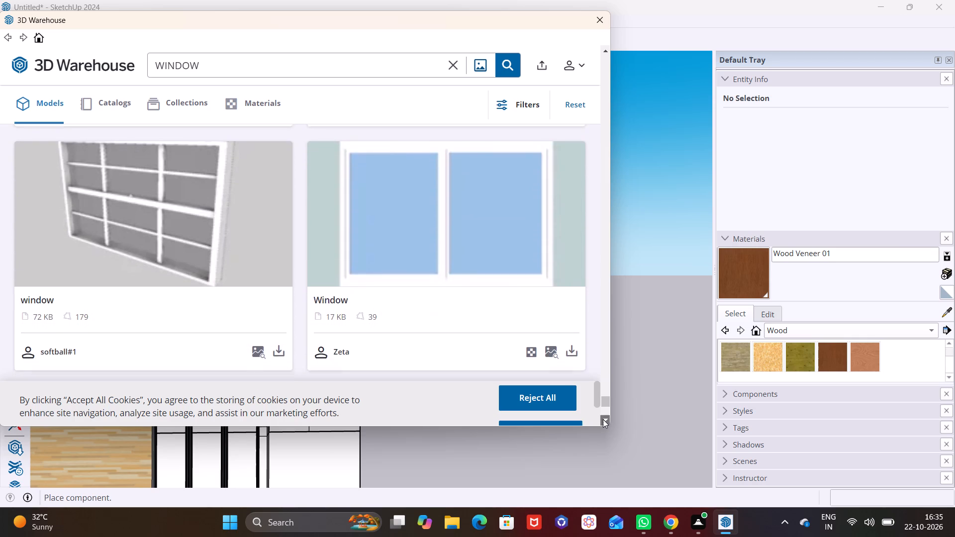
pyautogui.click(603, 419)
pyautogui.click(603, 419)
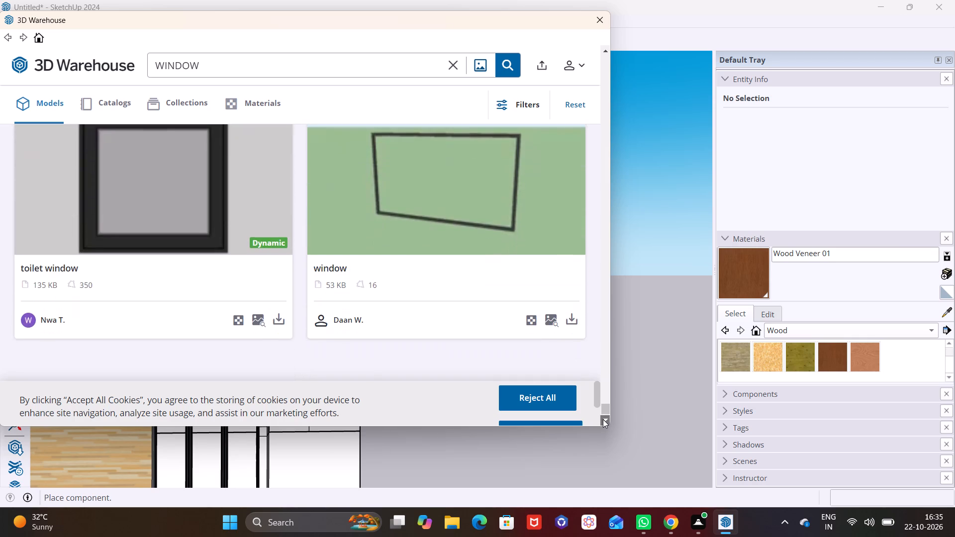
# Load another batch of WINDOW models in 3D Warehouse and examine it through to its end, comparing frame styles and pane layouts.
pyautogui.click(356, 350)
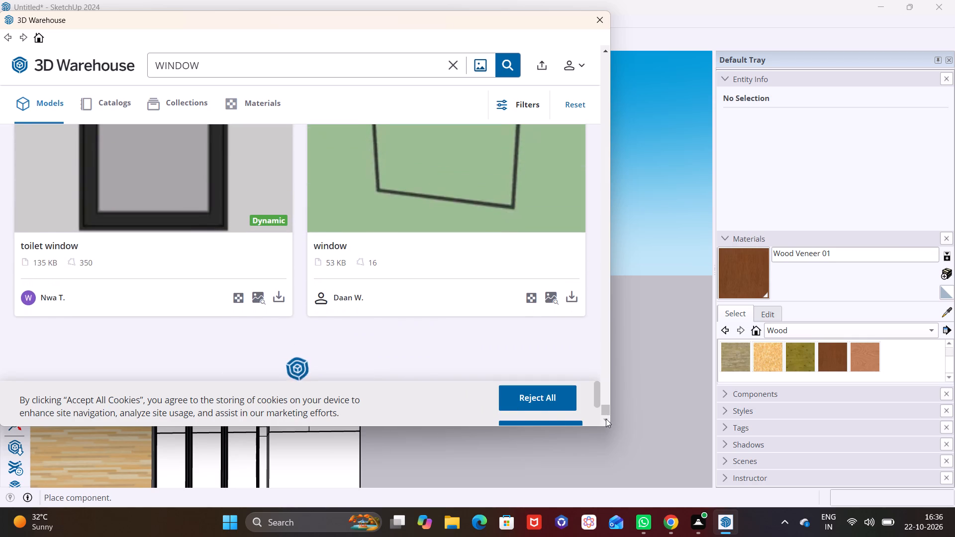
pyautogui.click(606, 419)
pyautogui.click(606, 419)
pyautogui.click(606, 419)
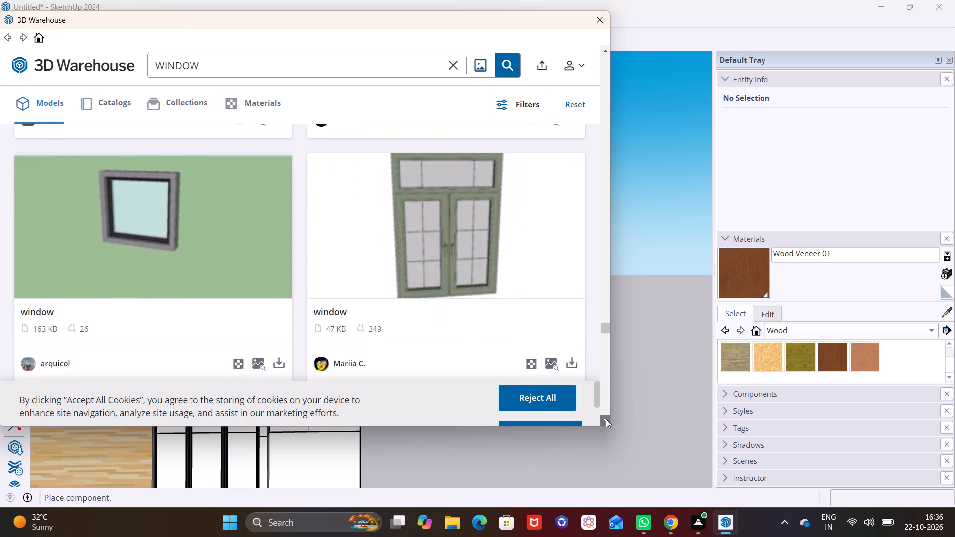
pyautogui.click(606, 419)
pyautogui.click(606, 419)
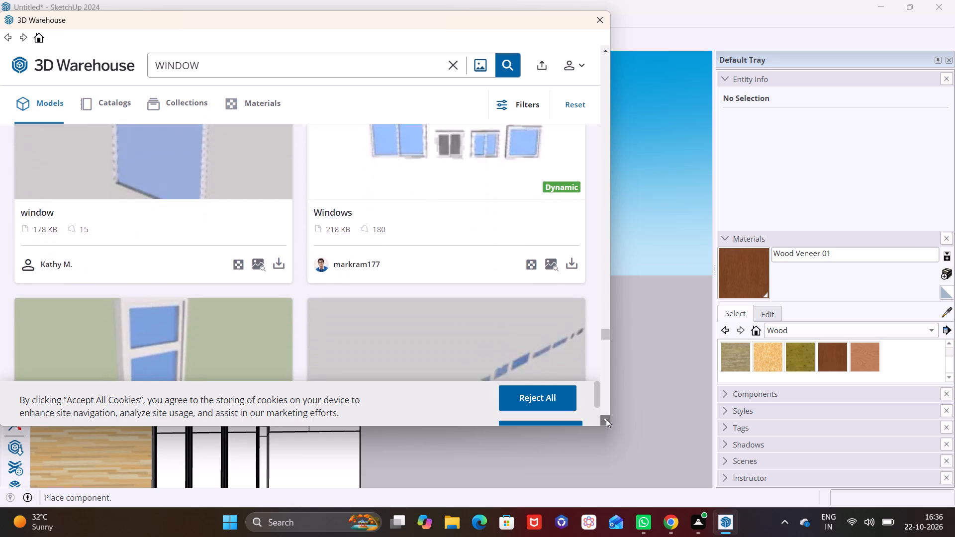
pyautogui.click(606, 419)
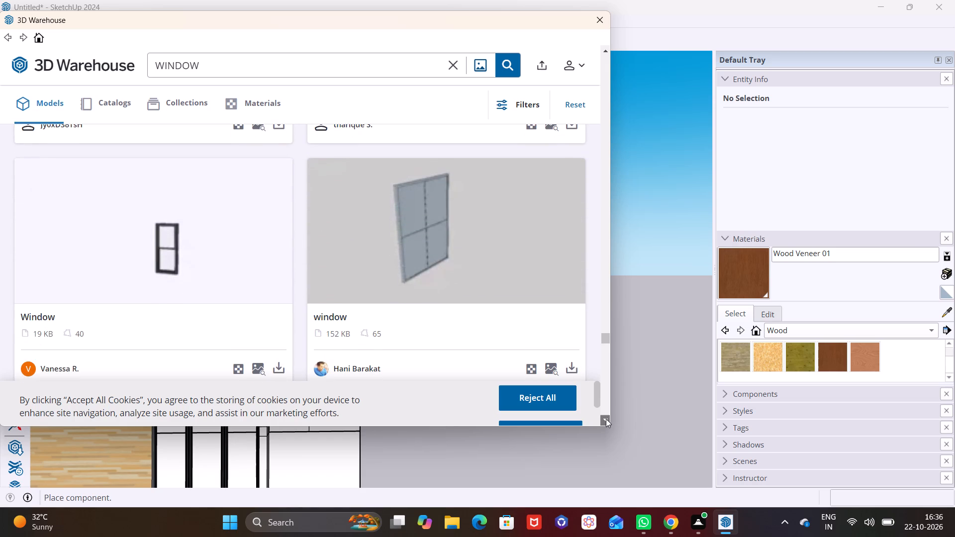
pyautogui.click(606, 419)
pyautogui.click(606, 419)
pyautogui.click(606, 419)
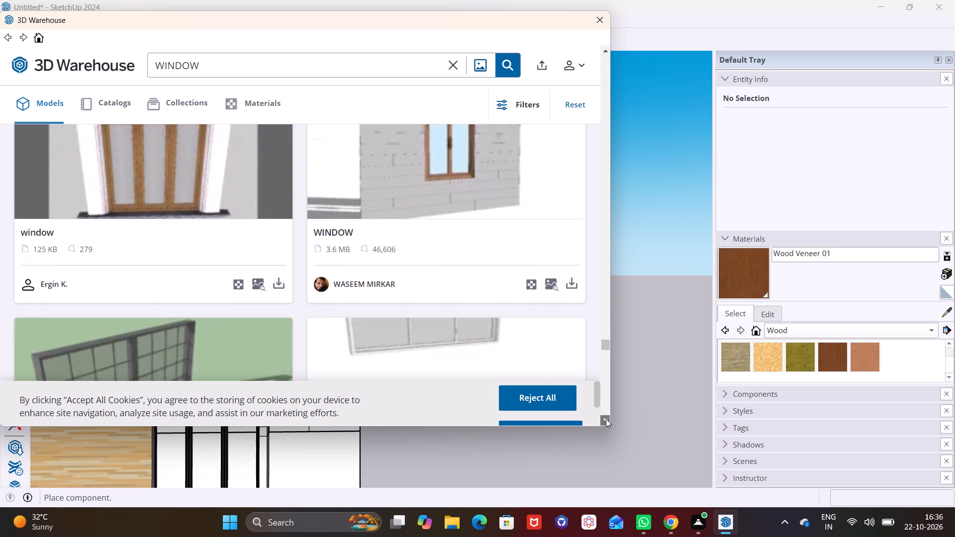
pyautogui.click(606, 419)
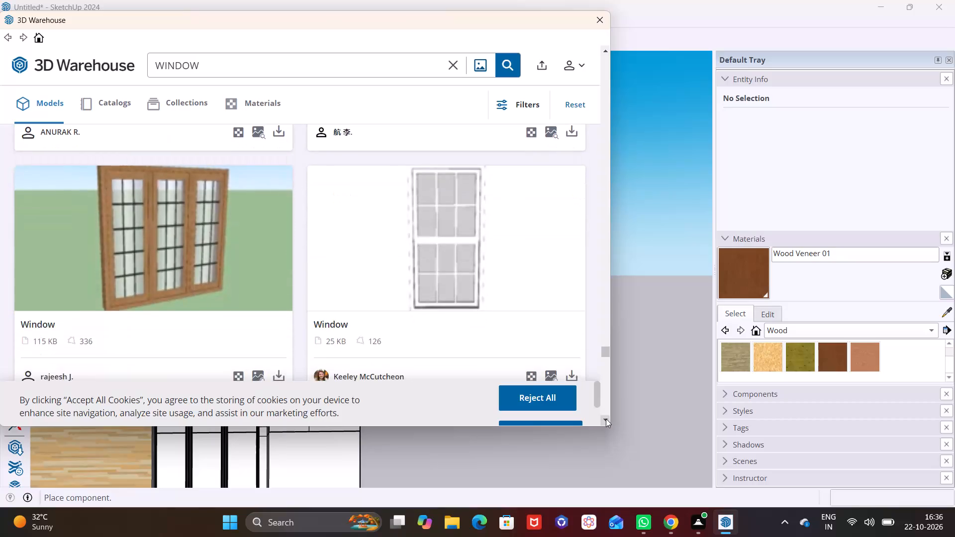
pyautogui.click(606, 419)
pyautogui.click(606, 419)
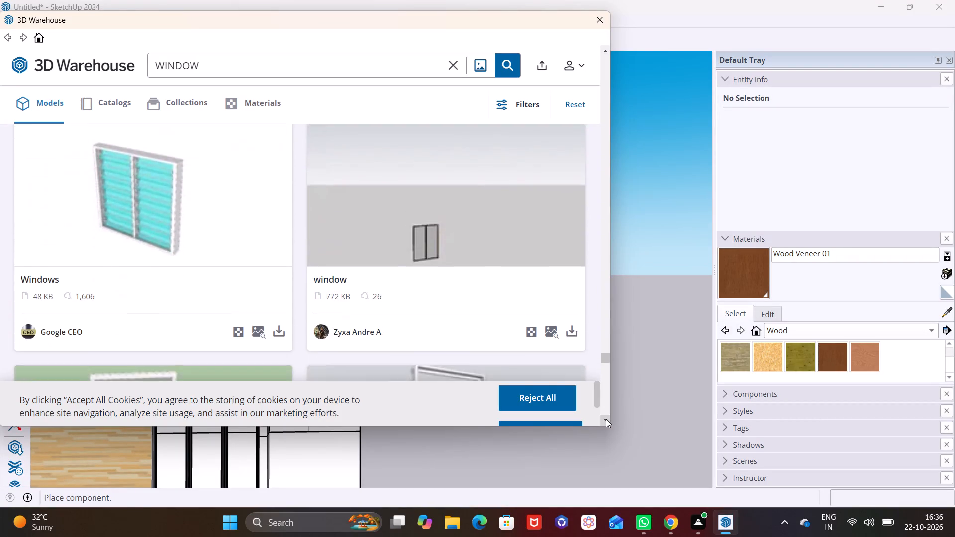
pyautogui.click(606, 419)
pyautogui.click(606, 419)
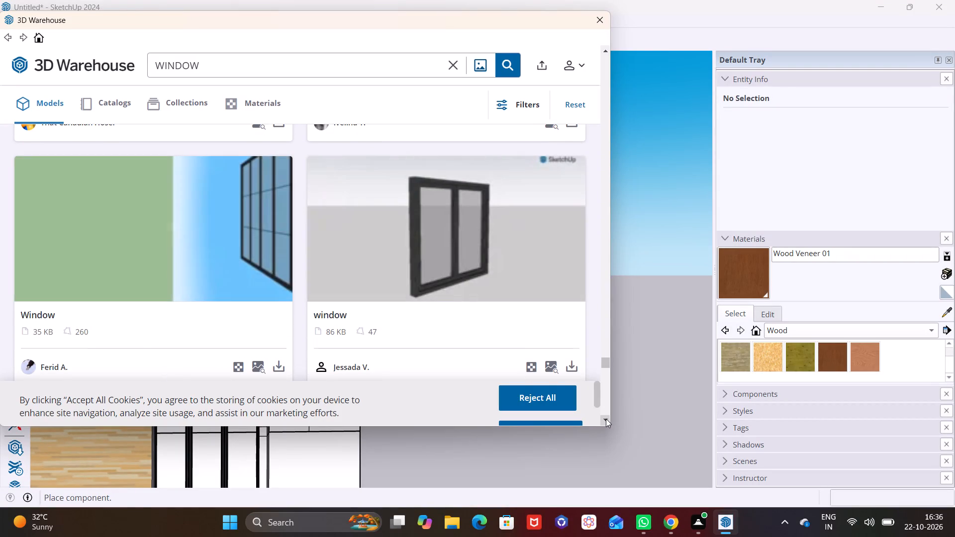
pyautogui.click(606, 419)
pyautogui.click(606, 419)
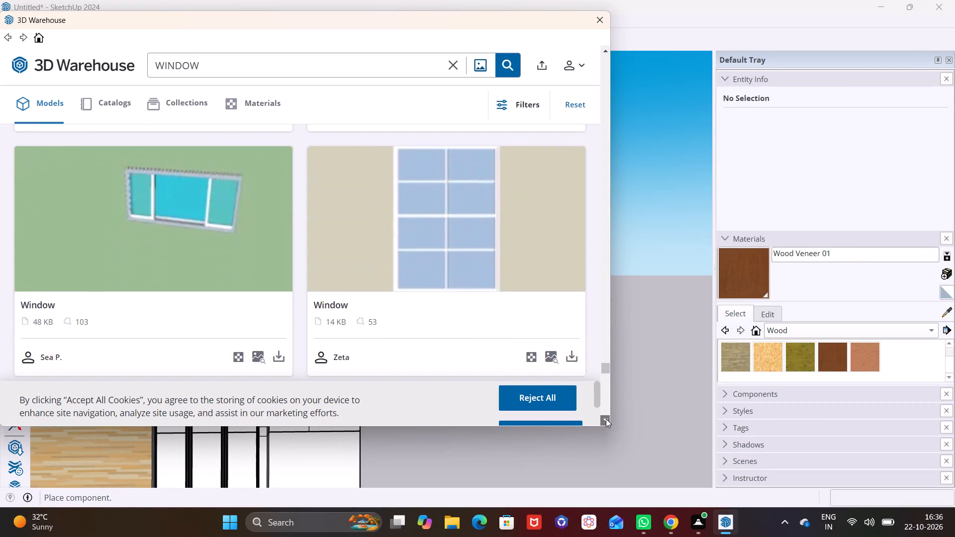
pyautogui.click(606, 419)
pyautogui.click(606, 419)
pyautogui.click(606, 419)
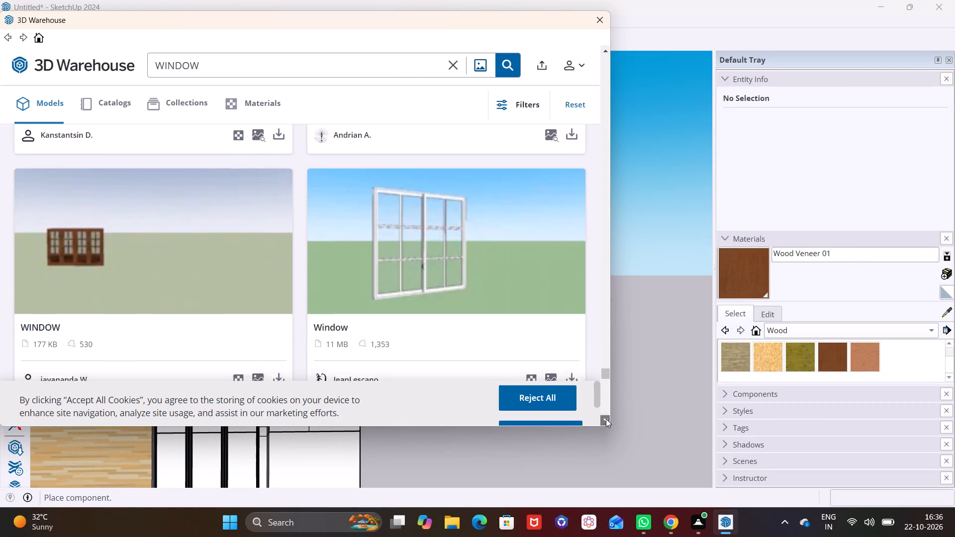
pyautogui.click(606, 419)
pyautogui.click(606, 419)
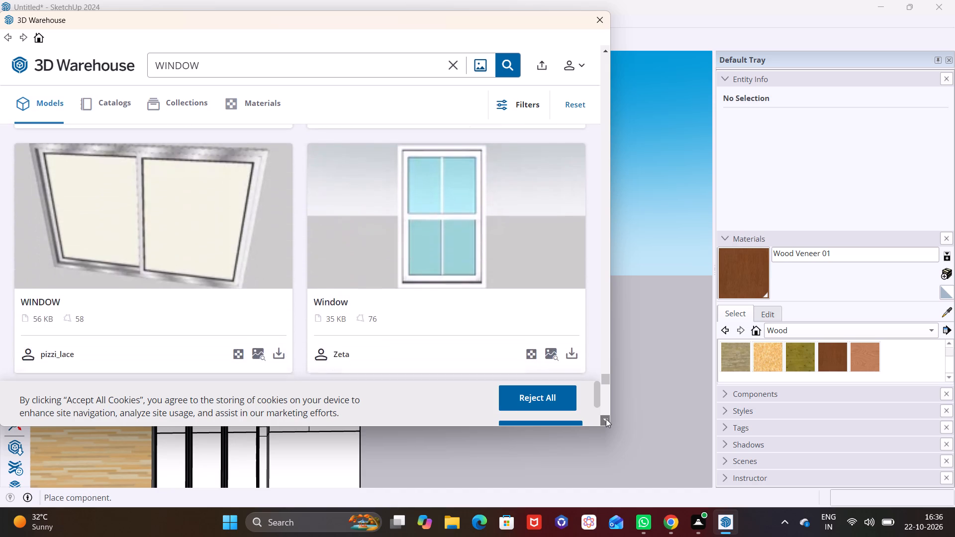
pyautogui.click(606, 419)
pyautogui.click(606, 419)
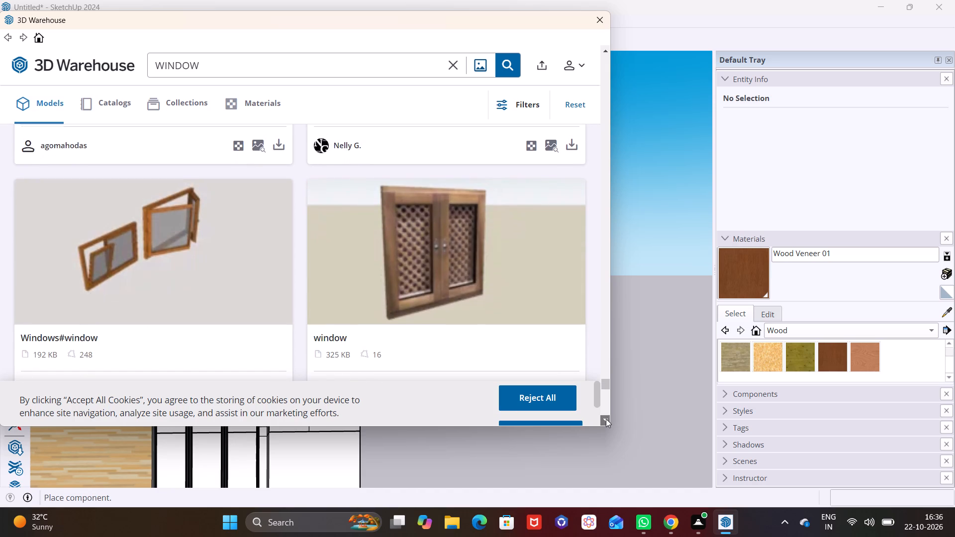
pyautogui.click(606, 419)
pyautogui.click(606, 419)
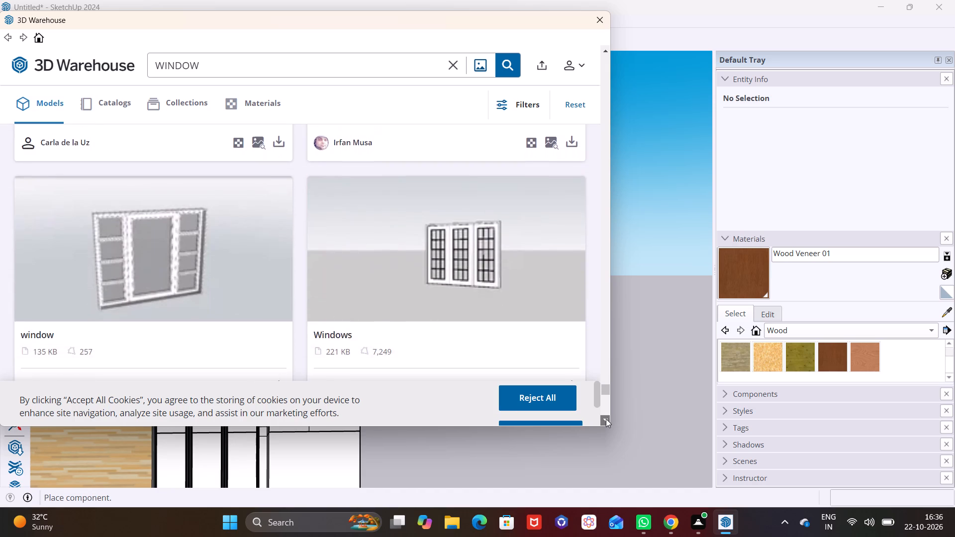
pyautogui.click(606, 419)
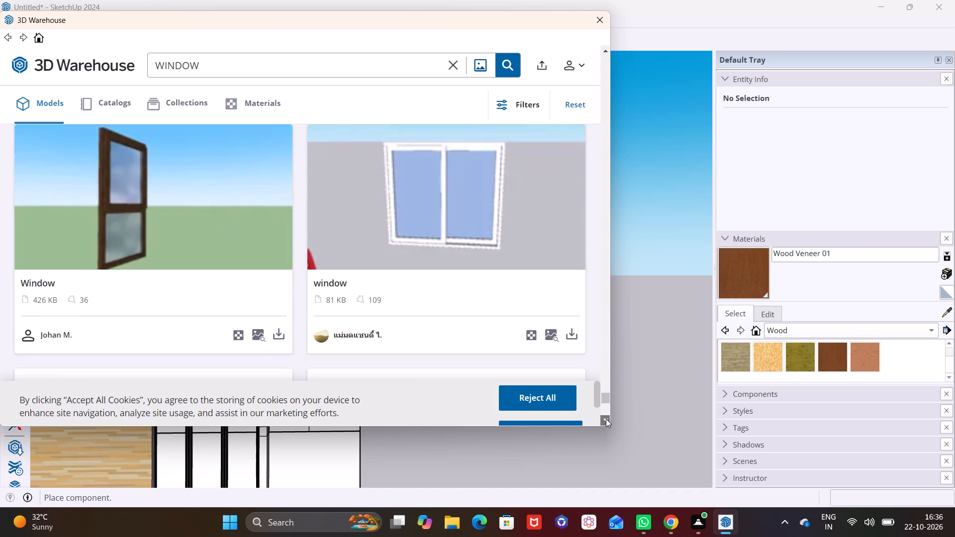
pyautogui.click(606, 419)
pyautogui.click(606, 419)
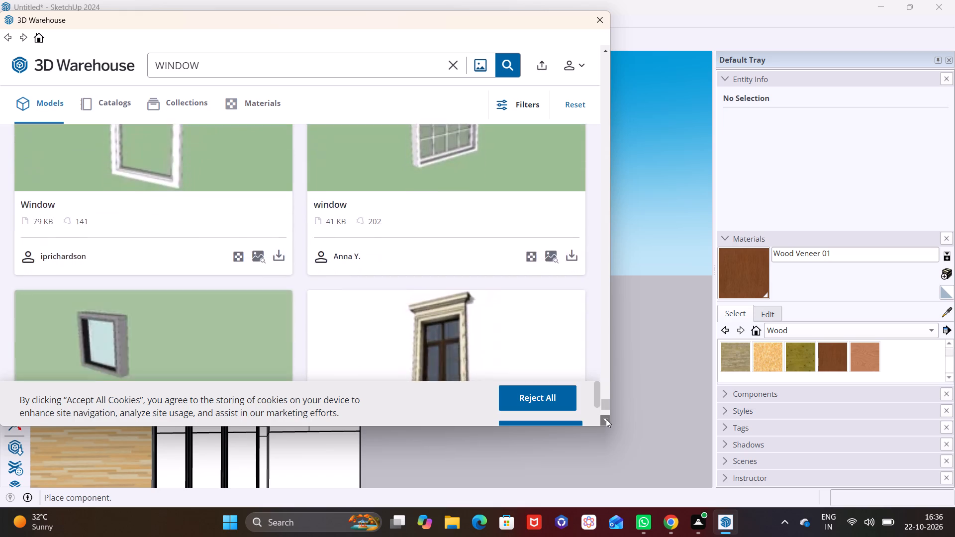
pyautogui.click(606, 419)
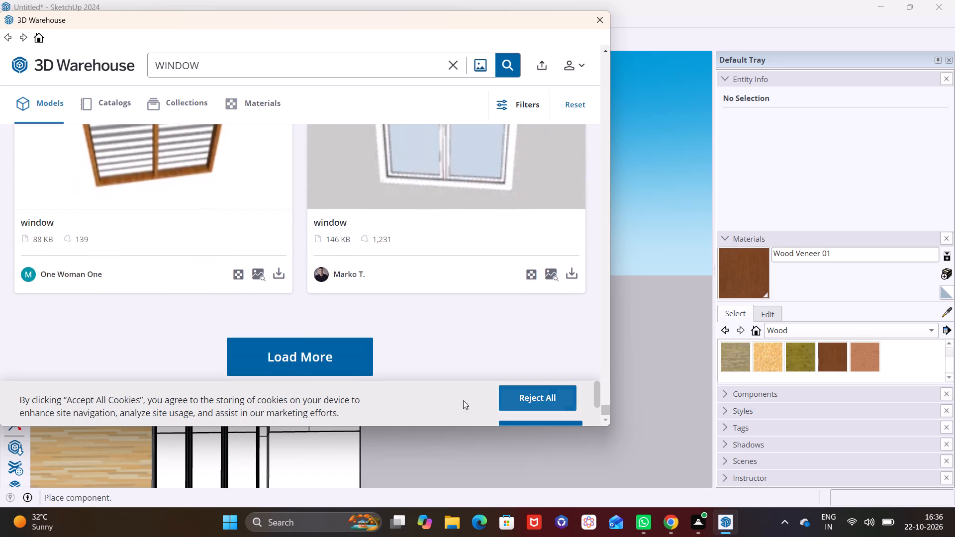
# Load a further batch of WINDOW models and download the tall white eight-pane Window (15 KB) directly into the house model.
pyautogui.click(353, 360)
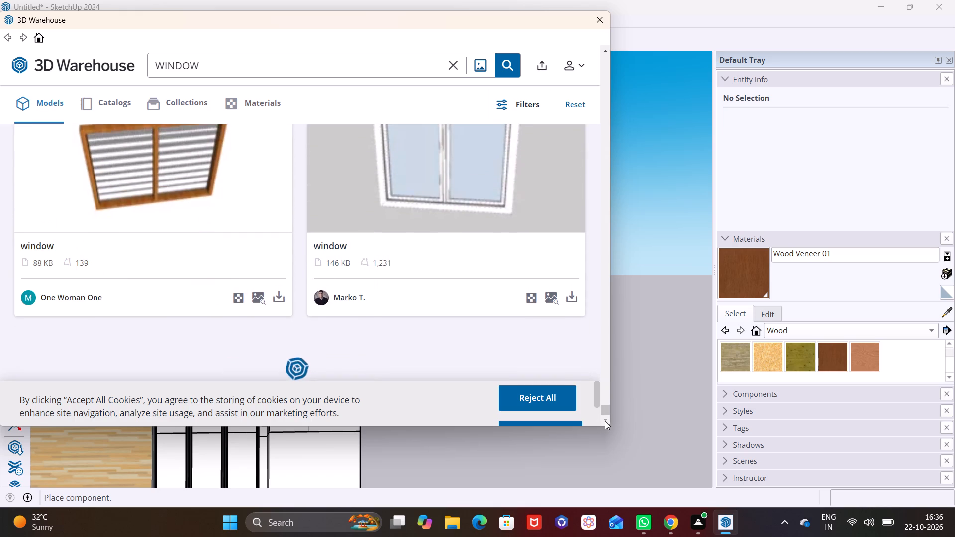
pyautogui.click(605, 421)
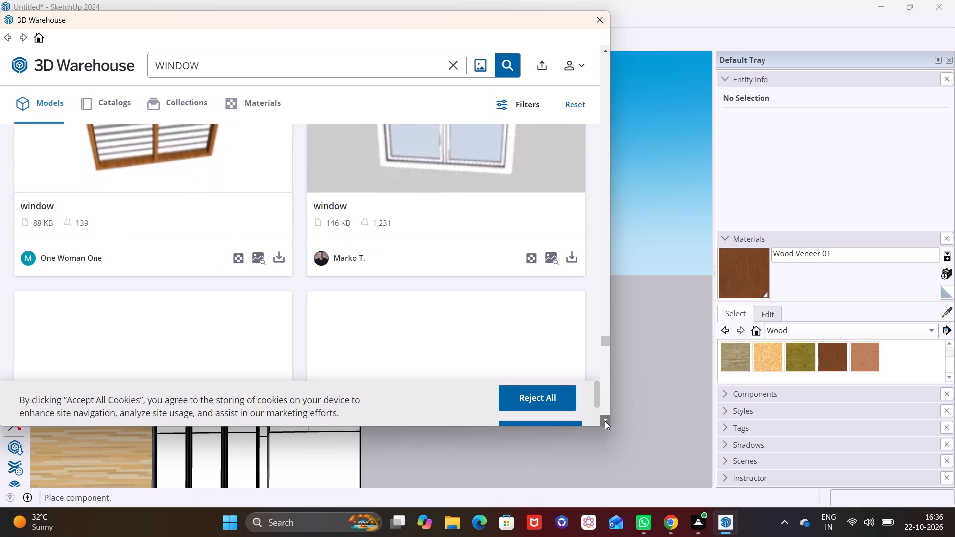
pyautogui.click(605, 421)
pyautogui.click(605, 421)
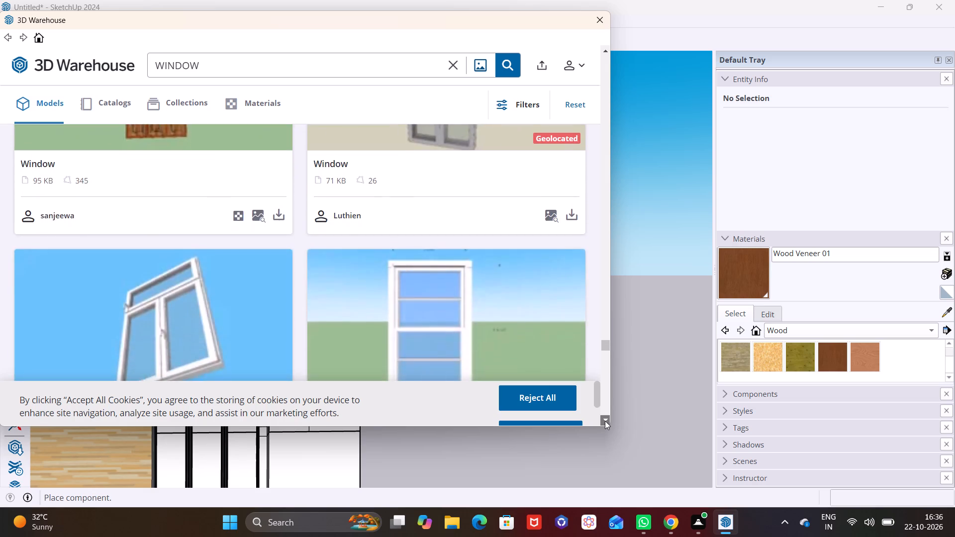
pyautogui.click(605, 421)
pyautogui.click(605, 421)
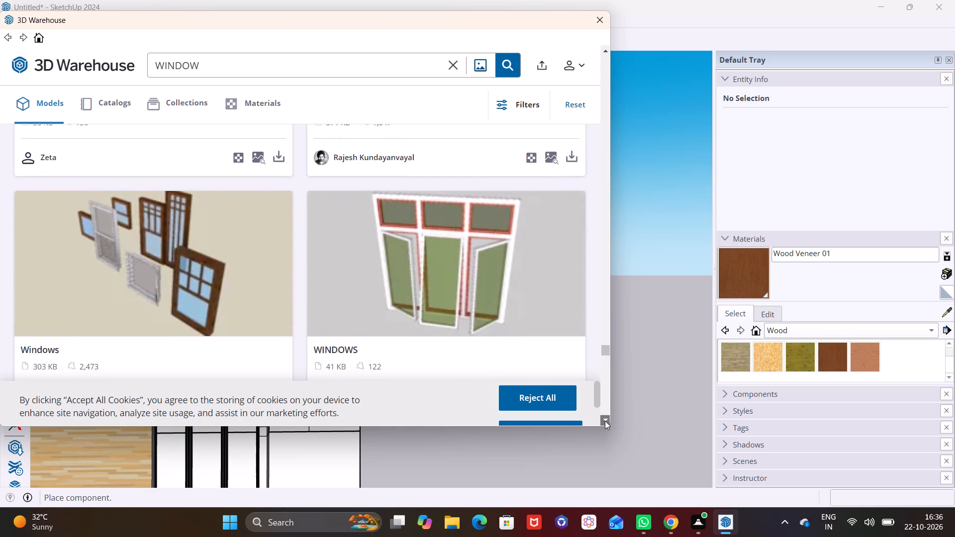
pyautogui.click(605, 421)
pyautogui.click(605, 421)
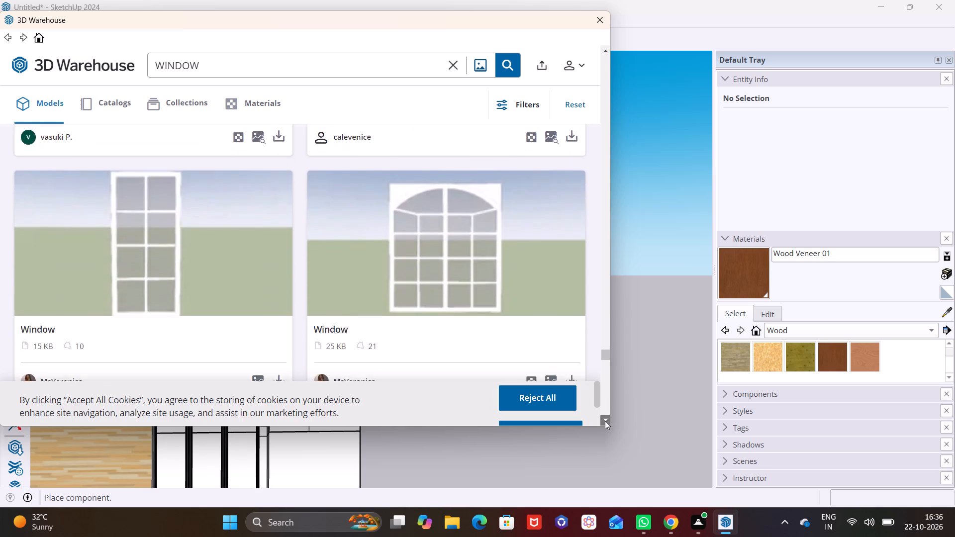
pyautogui.click(605, 421)
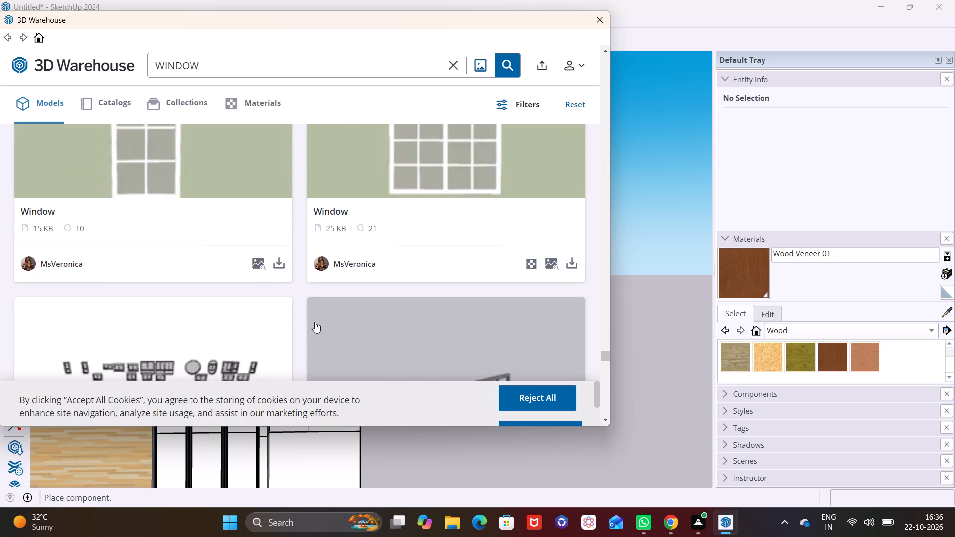
pyautogui.click(280, 262)
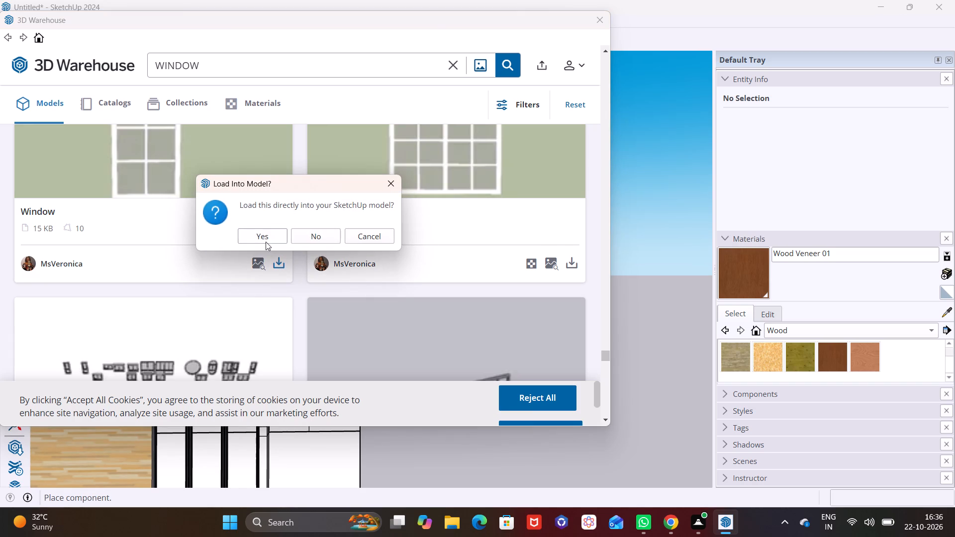
pyautogui.click(265, 241)
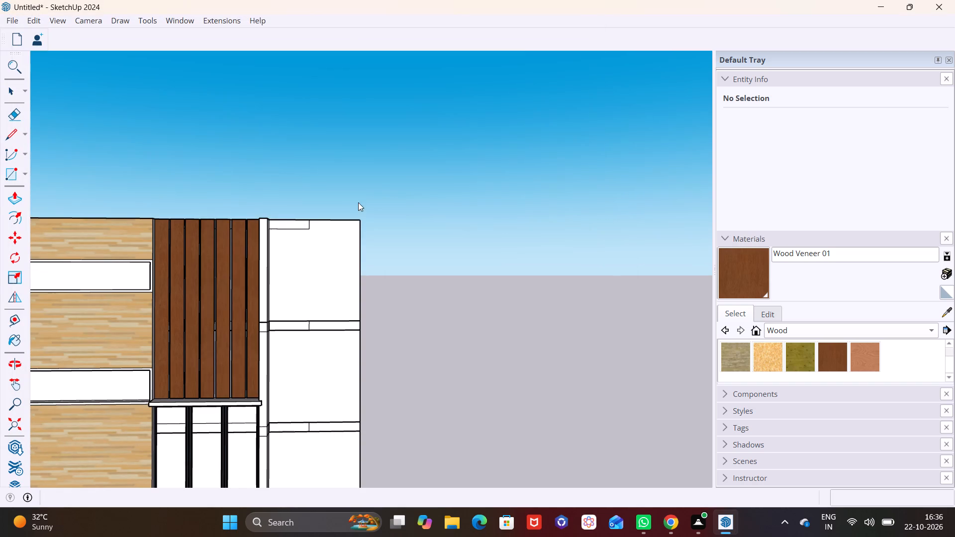
# Place the downloaded eight-pane window on the white wall beside the column next to the wooden planks.
pyautogui.scroll(8, 282, 336)
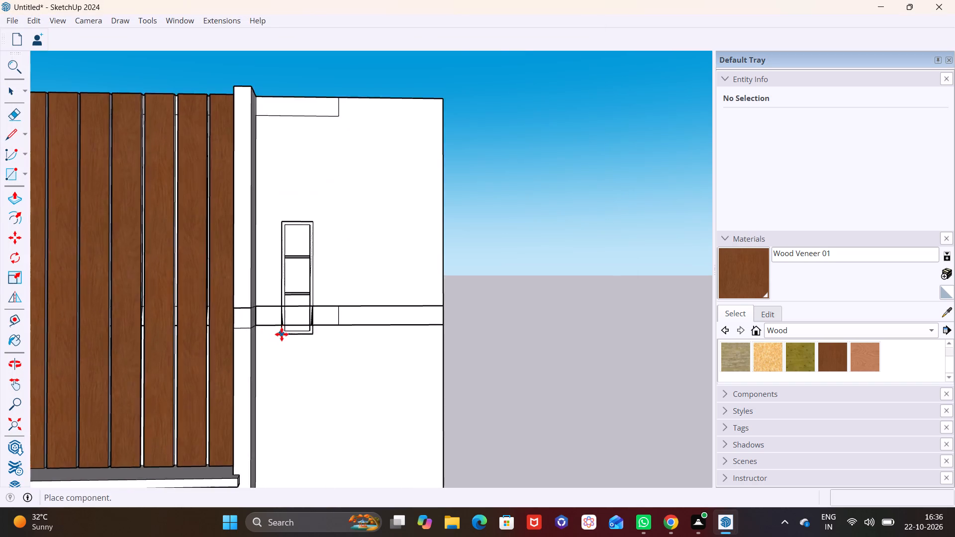
pyautogui.scroll(3, 282, 334)
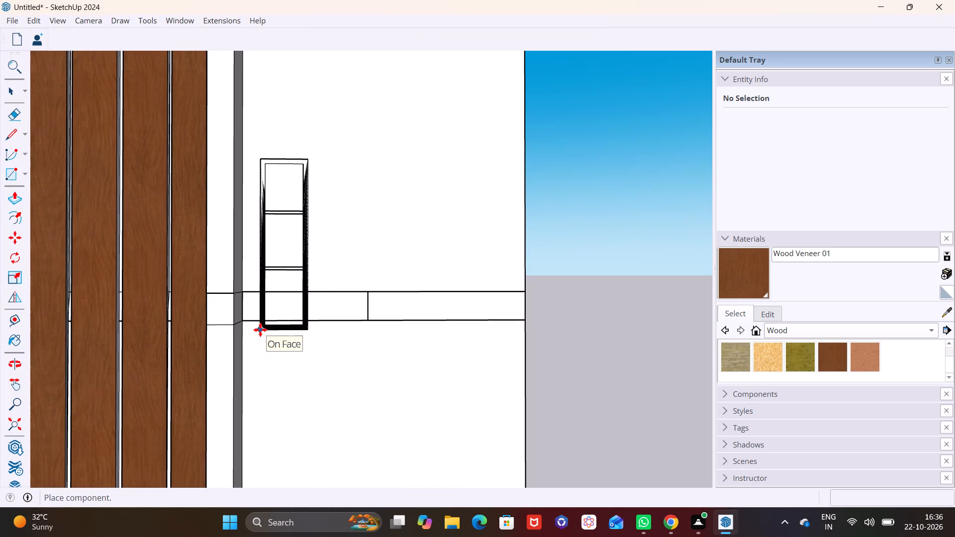
pyautogui.click(260, 330)
# Move the eight-pane window sideways along the white wall, away from the projecting column.
pyautogui.scroll(1, 317, 297)
pyautogui.moveTo(317, 296); pyautogui.dragTo(233, 334, button='middle')
pyautogui.scroll(10, 285, 302)
pyautogui.moveTo(285, 301); pyautogui.dragTo(224, 303, button='middle')
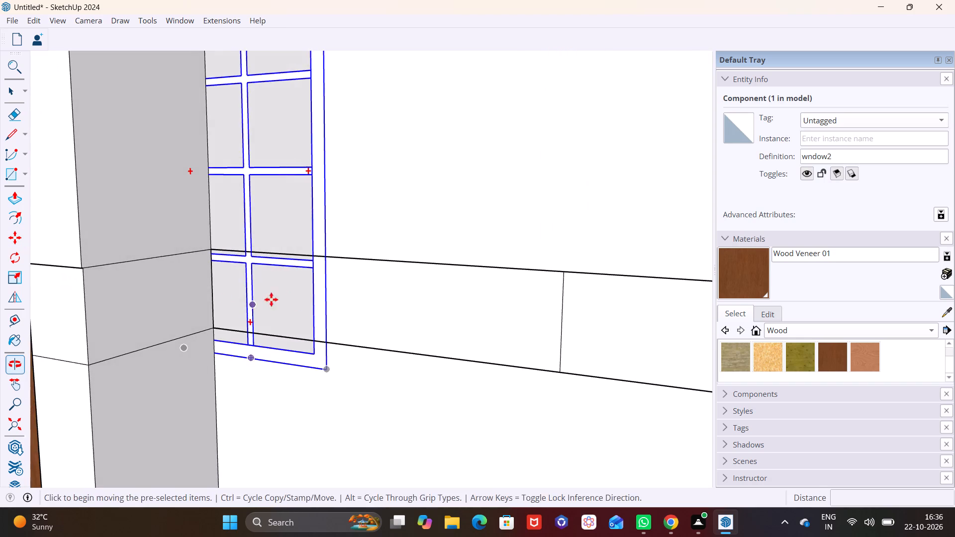
pyautogui.moveTo(298, 304); pyautogui.dragTo(221, 276, button='middle')
pyautogui.press('m')
pyautogui.click(312, 363)
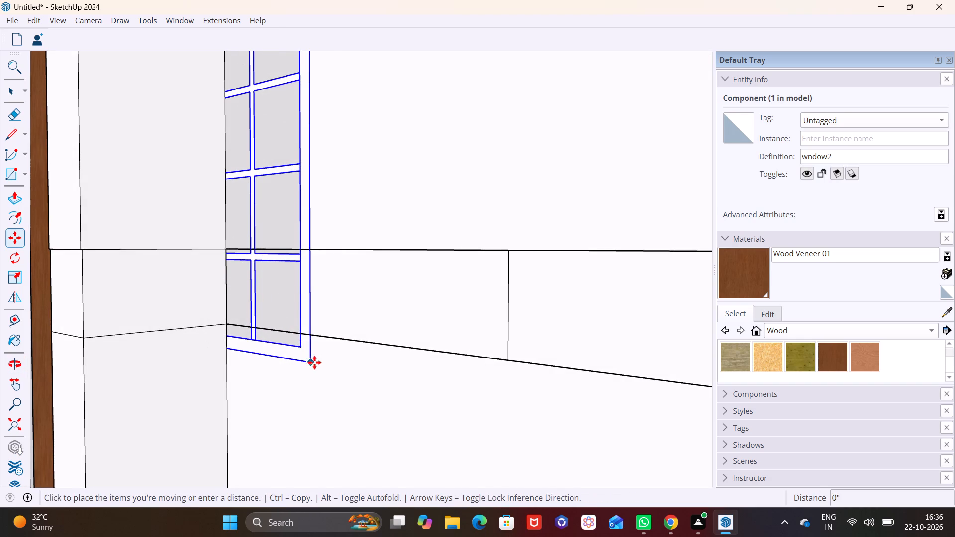
pyautogui.click(371, 381)
# Move the eight-pane window outward so its frame sits in front of the white wall's face.
pyautogui.scroll(-7, 345, 348)
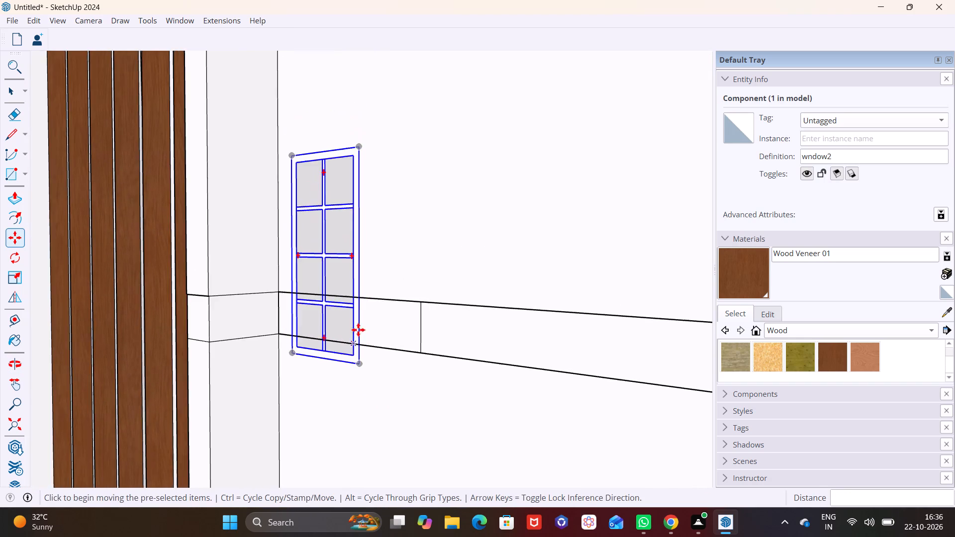
pyautogui.moveTo(361, 307); pyautogui.dragTo(302, 347, button='middle')
pyautogui.scroll(2, 318, 230)
pyautogui.click(313, 161)
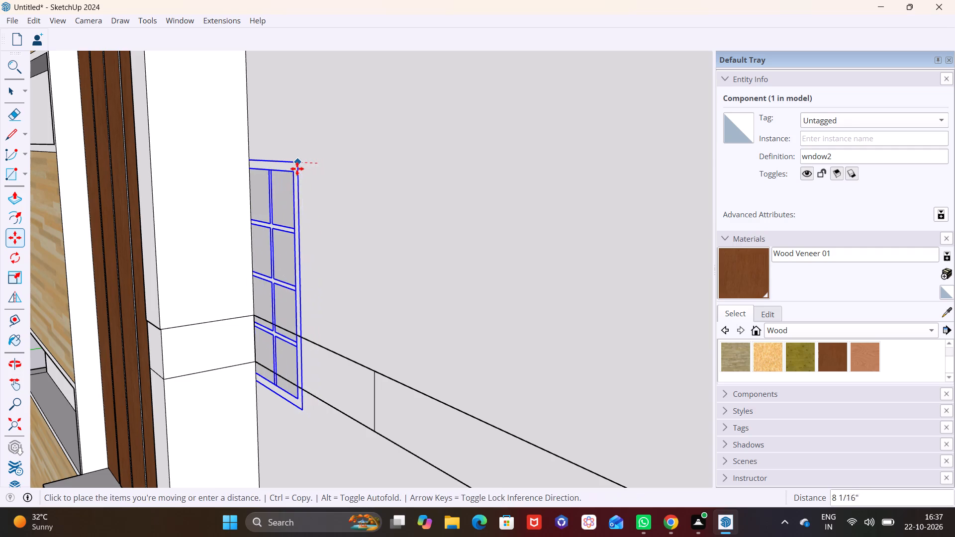
pyautogui.click(307, 185)
pyautogui.press('v')
pyautogui.press('space')
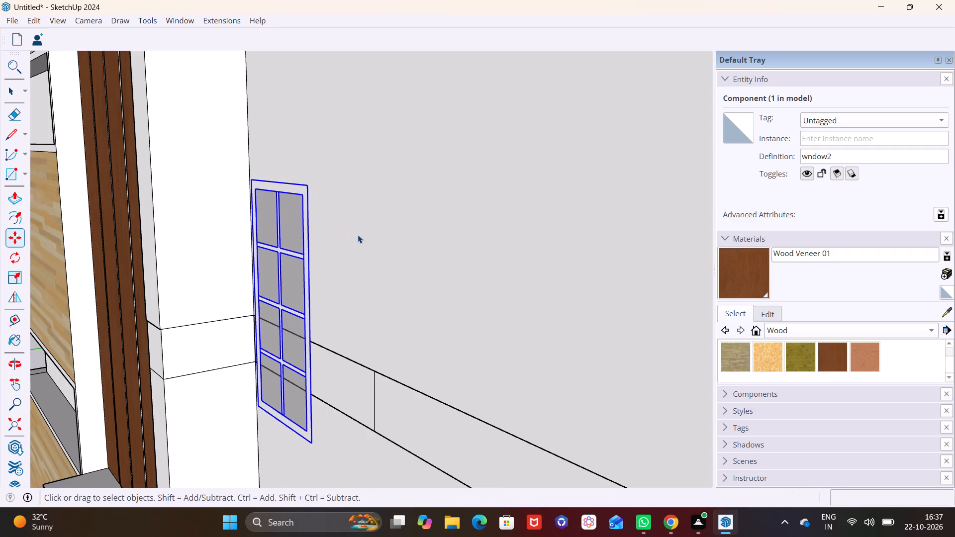
pyautogui.click(358, 235)
# Inside the eight-pane window component, paint the outer frame face with black Color M09 from the Colors collection.
pyautogui.moveTo(350, 258); pyautogui.dragTo(516, 226, button='middle')
pyautogui.scroll(-3, 472, 267)
pyautogui.moveTo(485, 291); pyautogui.dragTo(551, 286, button='middle')
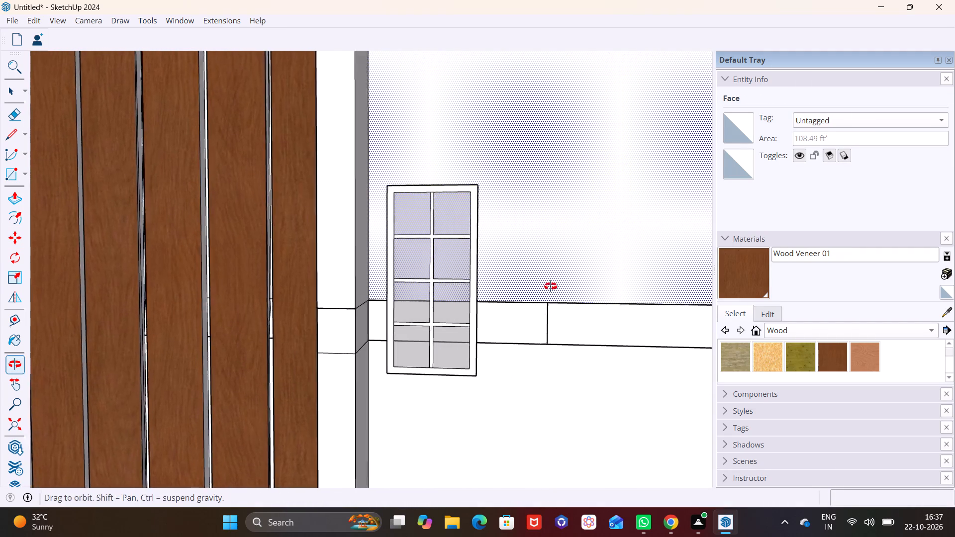
pyautogui.moveTo(551, 286); pyautogui.dragTo(551, 286, button='middle')
pyautogui.scroll(7, 472, 234)
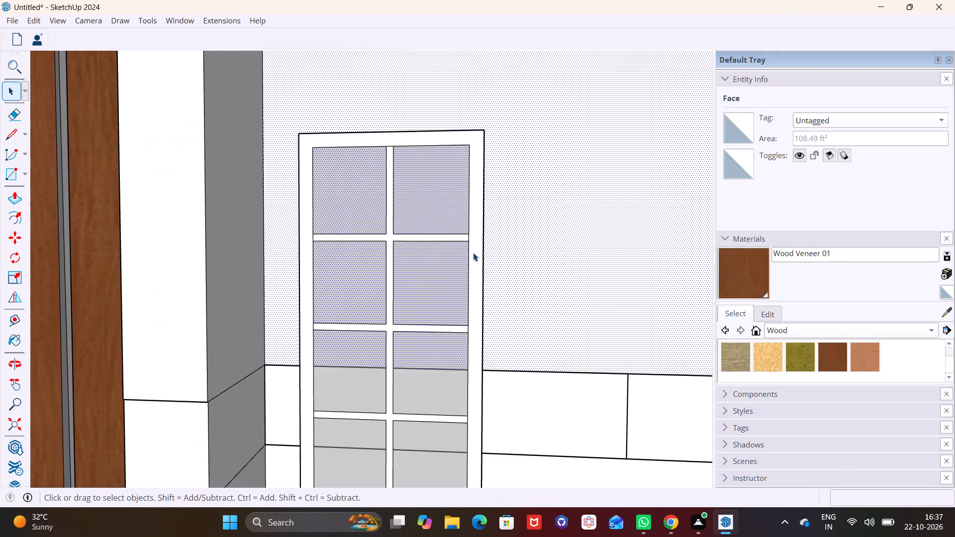
pyautogui.tripleClick(473, 252)
pyautogui.click(473, 252)
pyautogui.click(474, 249)
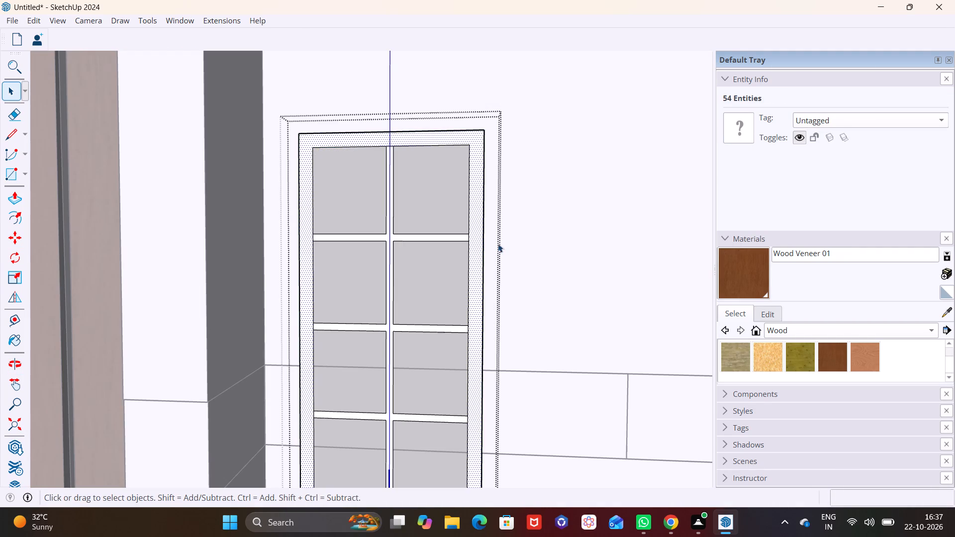
pyautogui.click(809, 330)
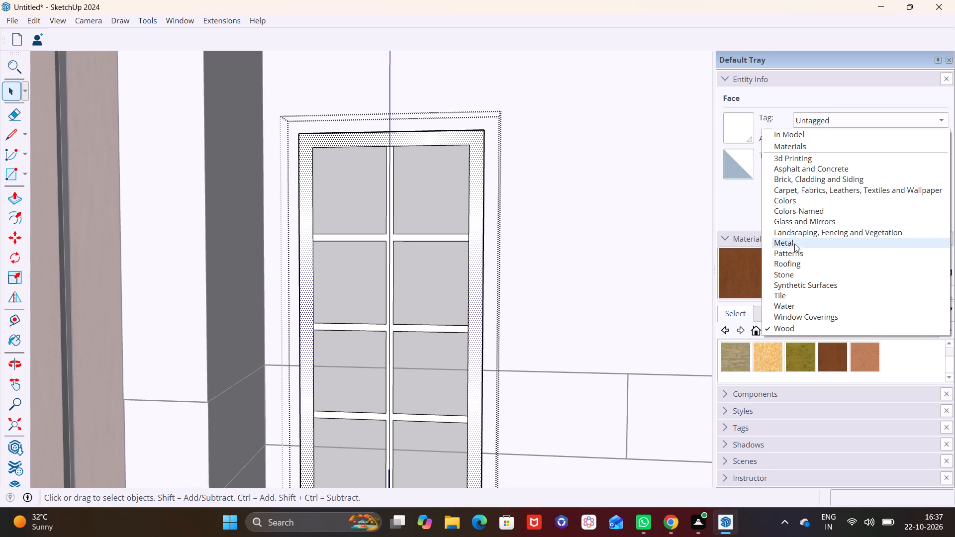
pyautogui.click(795, 203)
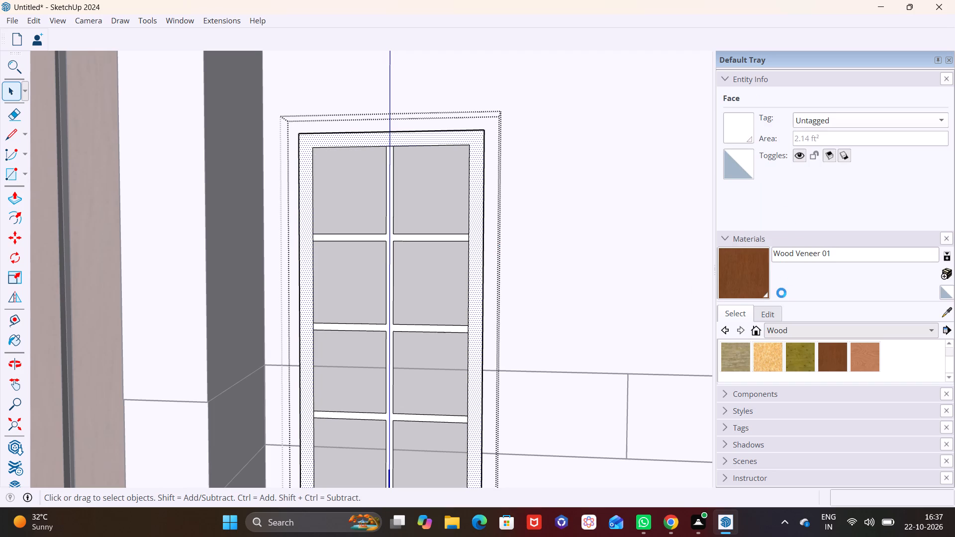
pyautogui.scroll(-14, 771, 354)
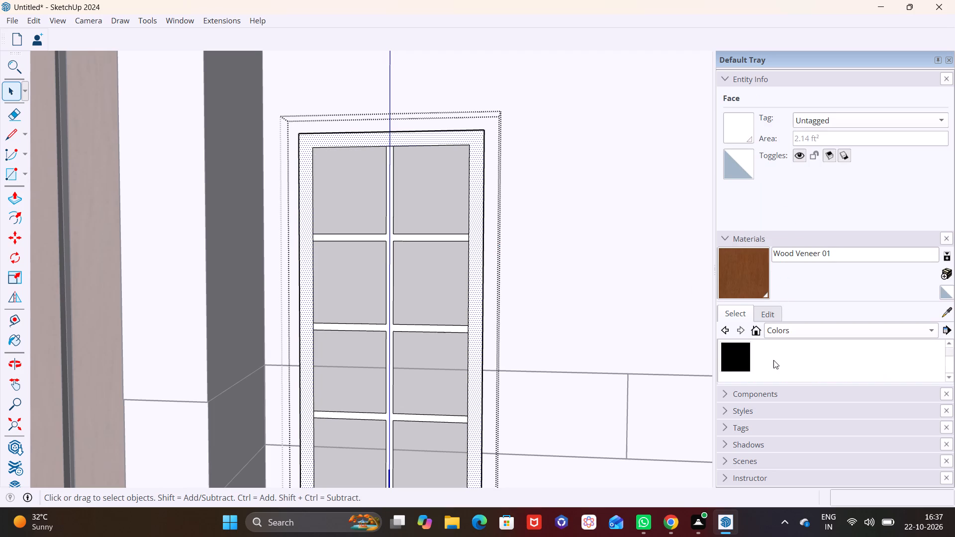
pyautogui.scroll(-3, 773, 360)
pyautogui.click(731, 360)
pyautogui.click(475, 278)
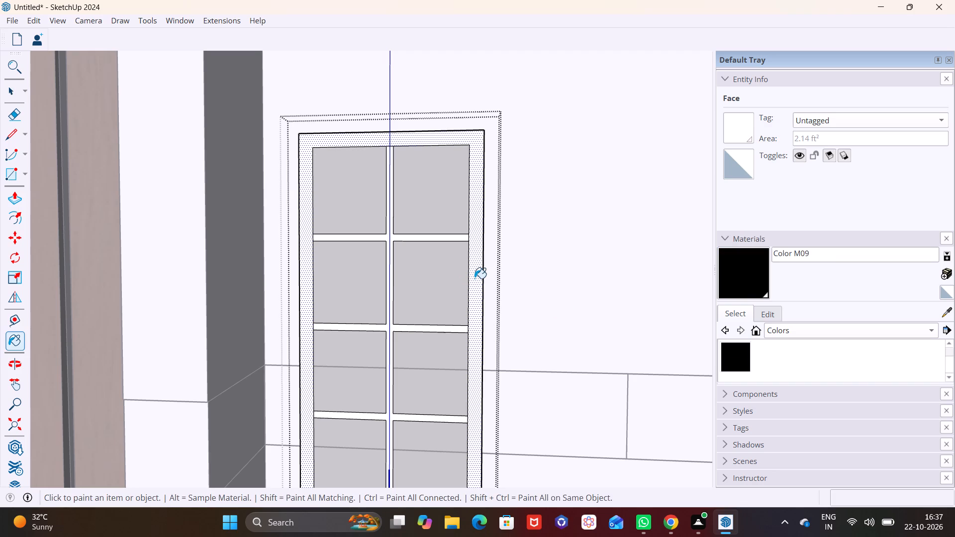
pyautogui.click(476, 278)
pyautogui.press('space')
pyautogui.click(530, 262)
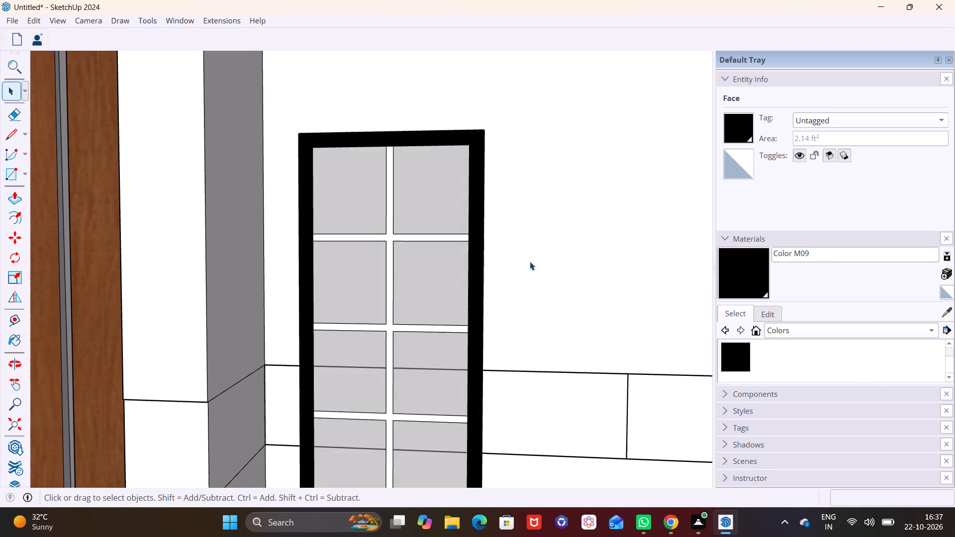
# Inside the eight-pane window component, paint the glazing bars between the panes with black Color M09.
pyautogui.scroll(-10, 509, 273)
pyautogui.scroll(2, 483, 286)
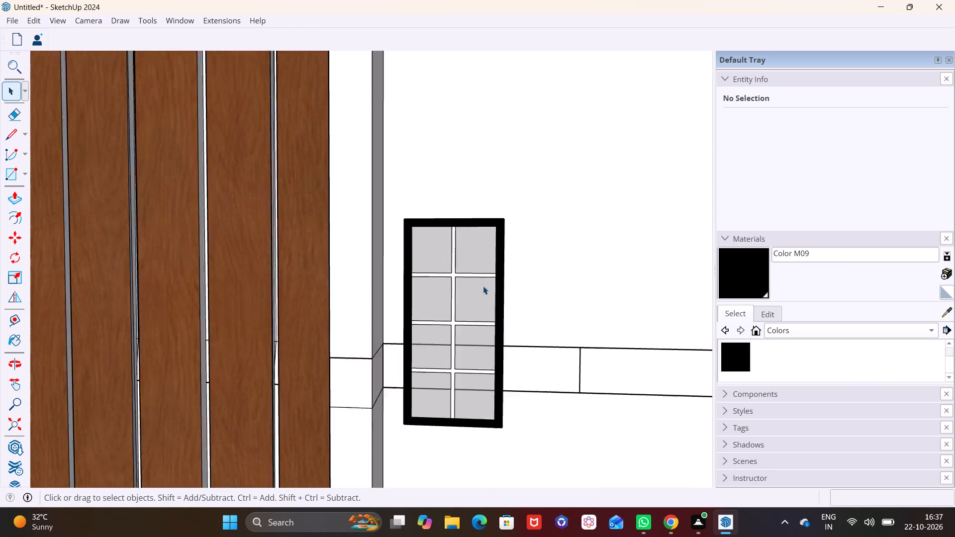
pyautogui.scroll(10, 483, 286)
pyautogui.click(456, 280)
pyautogui.click(464, 285)
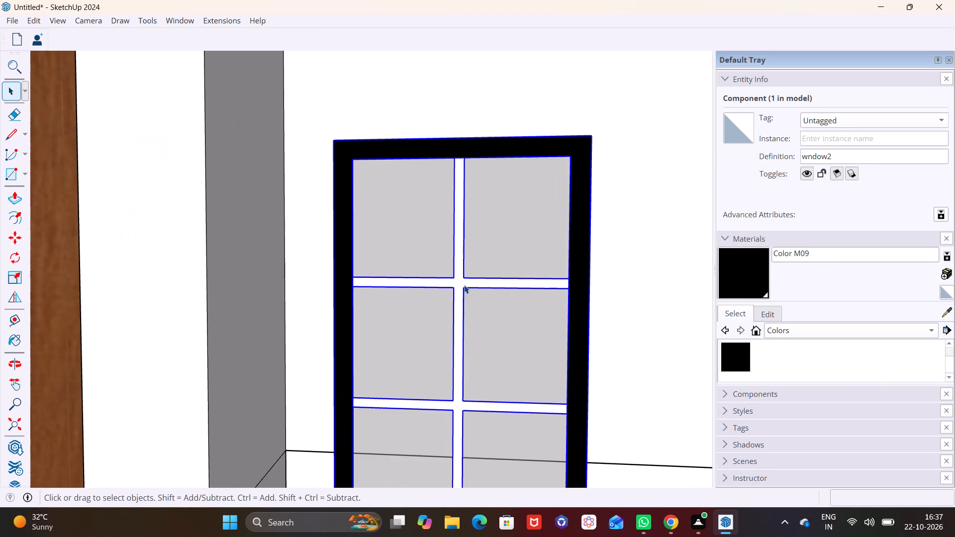
pyautogui.doubleClick(462, 285)
pyautogui.click(458, 284)
pyautogui.click(457, 283)
pyautogui.click(457, 278)
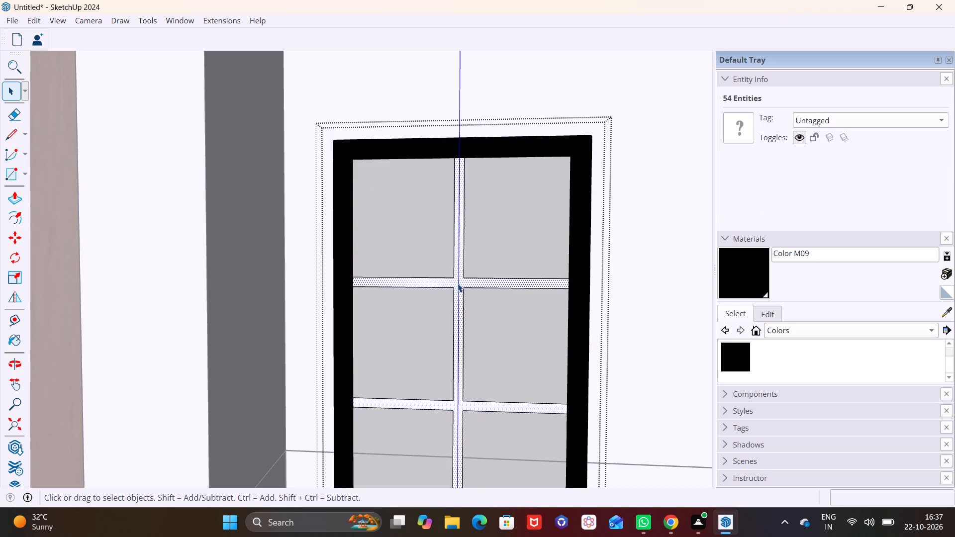
pyautogui.click(736, 355)
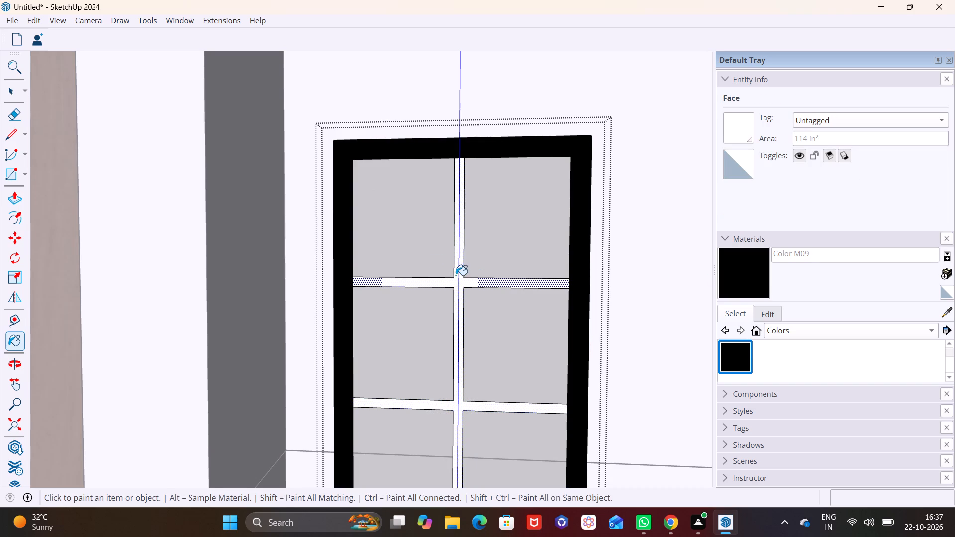
pyautogui.click(456, 275)
pyautogui.press('space')
pyautogui.click(629, 295)
# Move the black eight-pane window about 7' up the white wall, to the slab edge band beneath the roof.
pyautogui.scroll(-5, 565, 294)
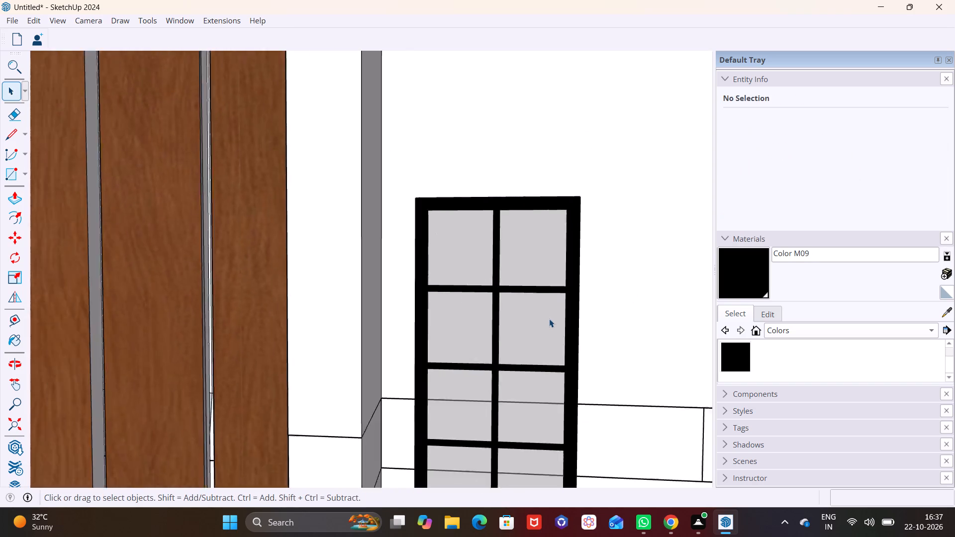
pyautogui.scroll(-6, 549, 319)
pyautogui.click(549, 319)
pyautogui.keyDown('shift'); pyautogui.moveTo(546, 320); pyautogui.dragTo(485, 257, button='middle'); pyautogui.keyUp('shift')
pyautogui.moveTo(487, 280); pyautogui.dragTo(422, 299, button='middle')
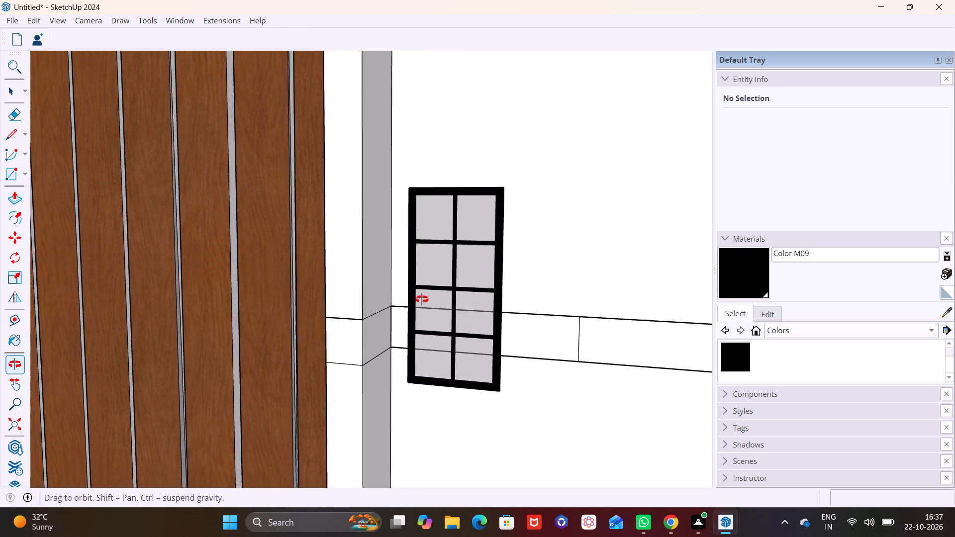
pyautogui.moveTo(422, 299); pyautogui.dragTo(413, 296, button='middle')
pyautogui.scroll(-9, 425, 252)
pyautogui.moveTo(431, 256); pyautogui.dragTo(397, 321, button='middle')
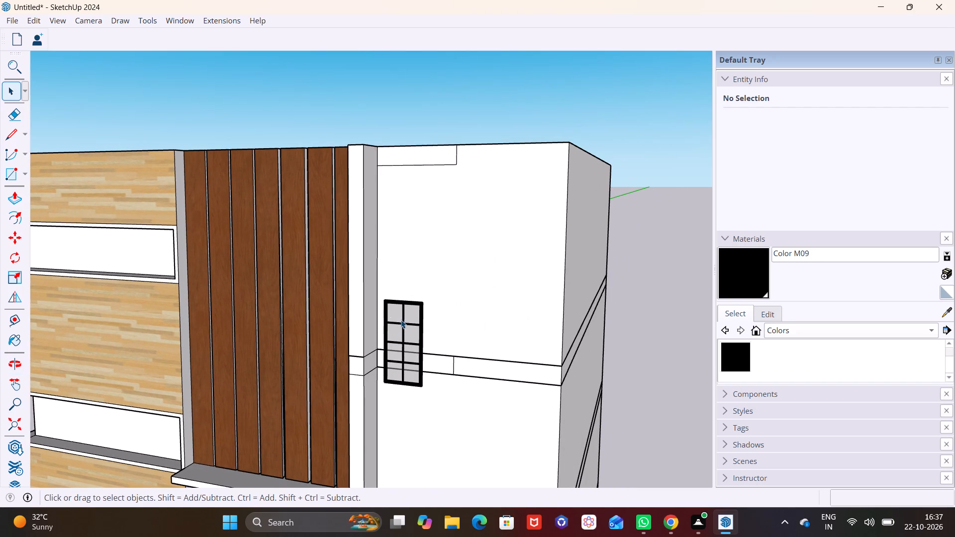
pyautogui.scroll(2, 412, 301)
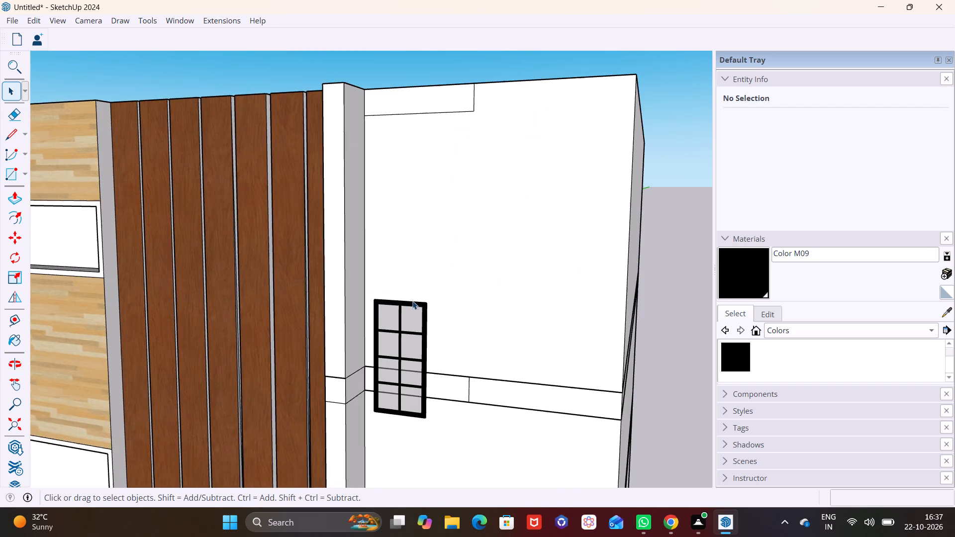
pyautogui.scroll(2, 412, 301)
pyautogui.moveTo(407, 295); pyautogui.dragTo(390, 359, button='middle')
pyautogui.scroll(4, 486, 148)
pyautogui.moveTo(454, 150); pyautogui.dragTo(384, 231, button='middle')
pyautogui.click(402, 204)
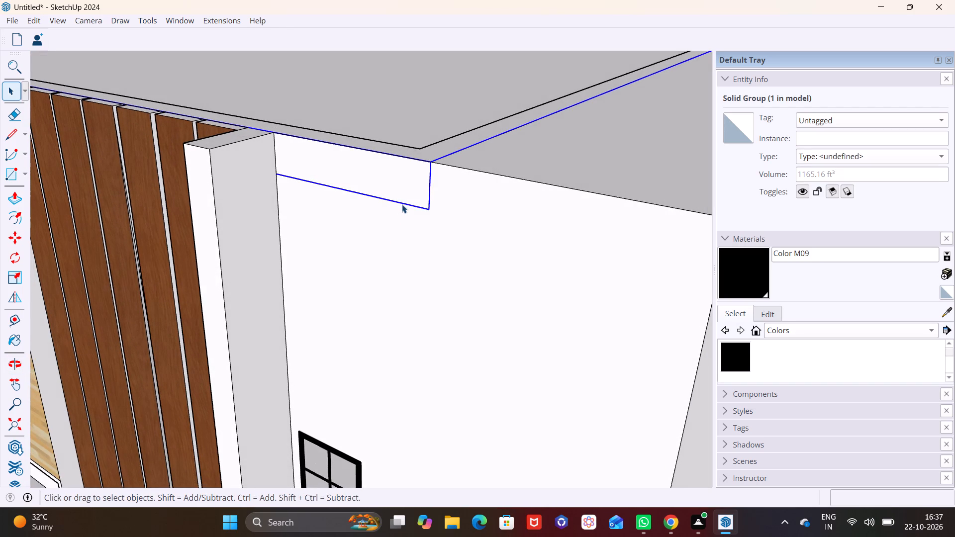
pyautogui.click(366, 254)
pyautogui.click(327, 447)
pyautogui.moveTo(331, 446); pyautogui.dragTo(317, 292, button='middle')
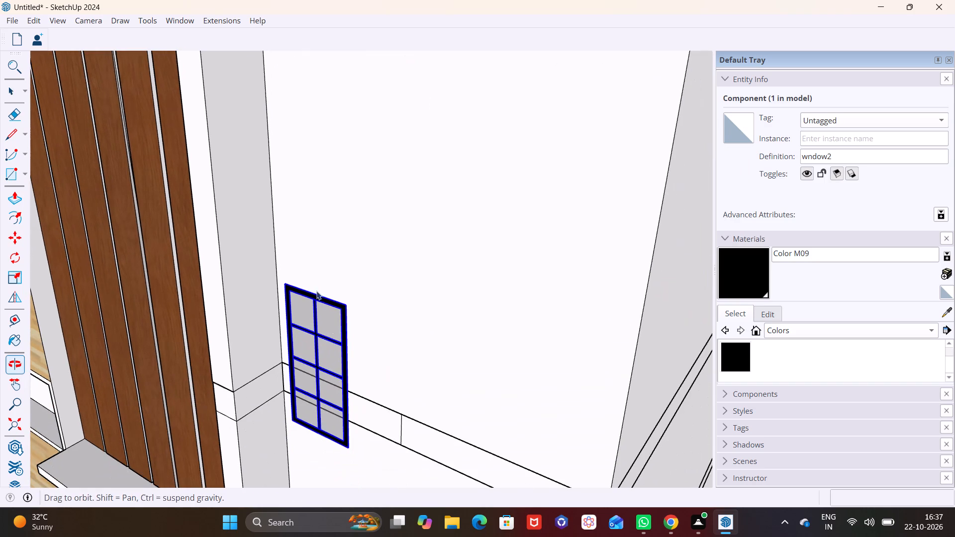
pyautogui.press('m')
pyautogui.moveTo(344, 310); pyautogui.dragTo(345, 305)
pyautogui.scroll(-3, 333, 196)
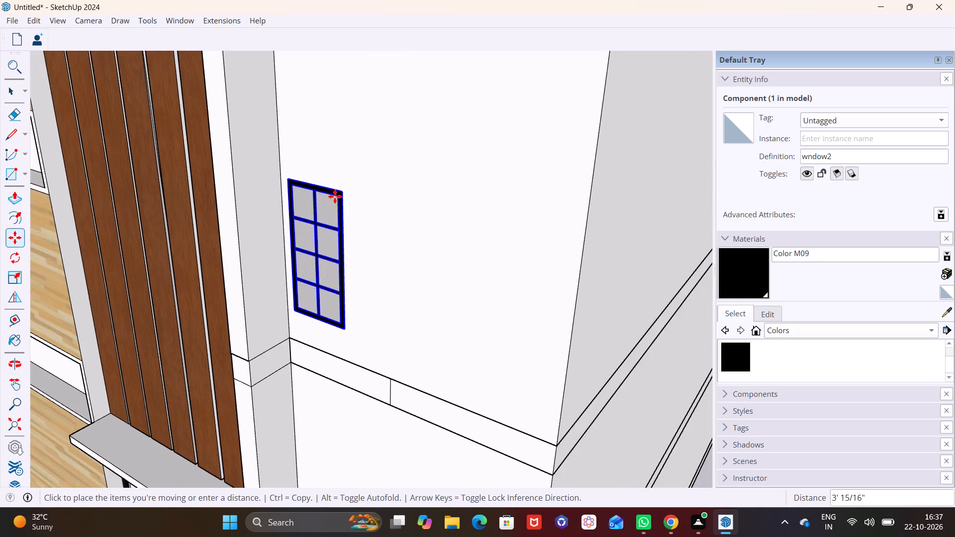
pyautogui.scroll(-2, 335, 196)
pyautogui.keyDown('shift'); pyautogui.moveTo(344, 169); pyautogui.dragTo(328, 301, button='middle'); pyautogui.keyUp('shift')
pyautogui.keyDown('shift'); pyautogui.scroll(-1, 328, 301); pyautogui.keyUp('shift')
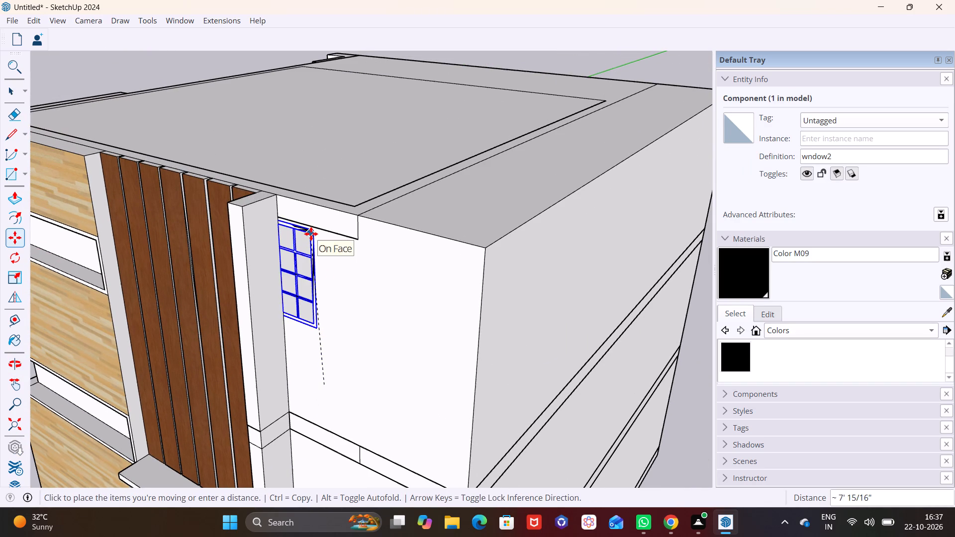
pyautogui.click(313, 233)
# Move the eight-pane window about 2 3/16" outward from the white wall along the green axis.
pyautogui.scroll(12, 315, 256)
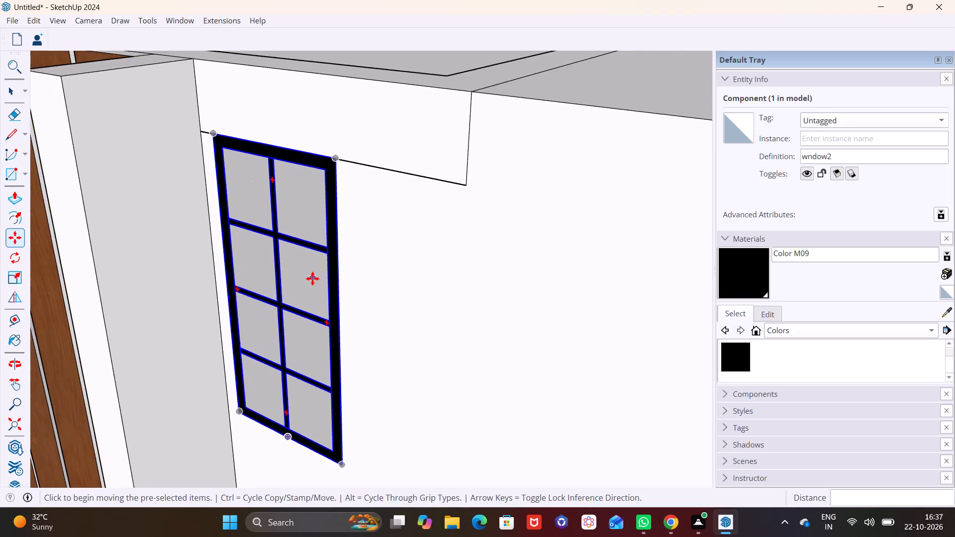
pyautogui.moveTo(339, 286); pyautogui.dragTo(440, 232, button='middle')
pyautogui.moveTo(336, 270); pyautogui.dragTo(299, 241, button='middle')
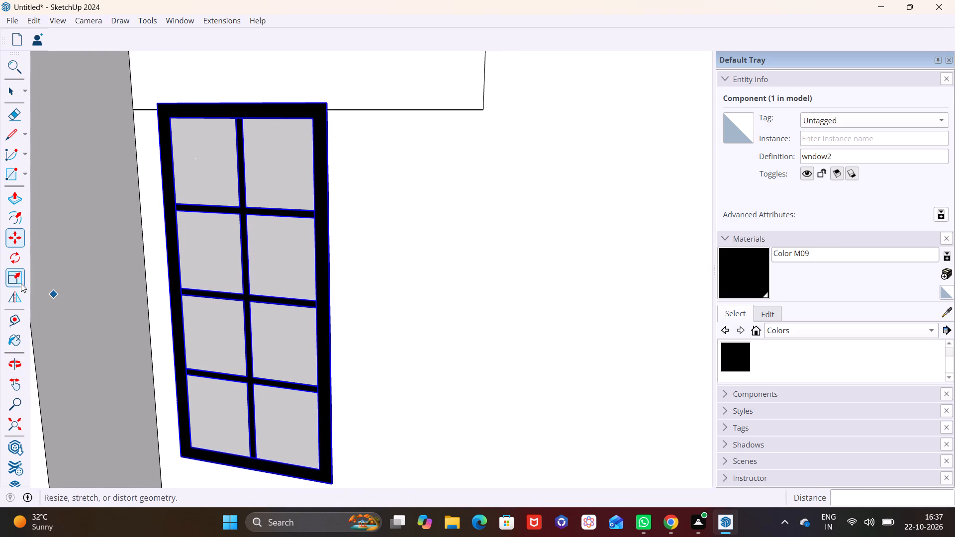
pyautogui.click(18, 280)
pyautogui.moveTo(217, 316); pyautogui.dragTo(113, 342, button='middle')
pyautogui.scroll(1, 330, 302)
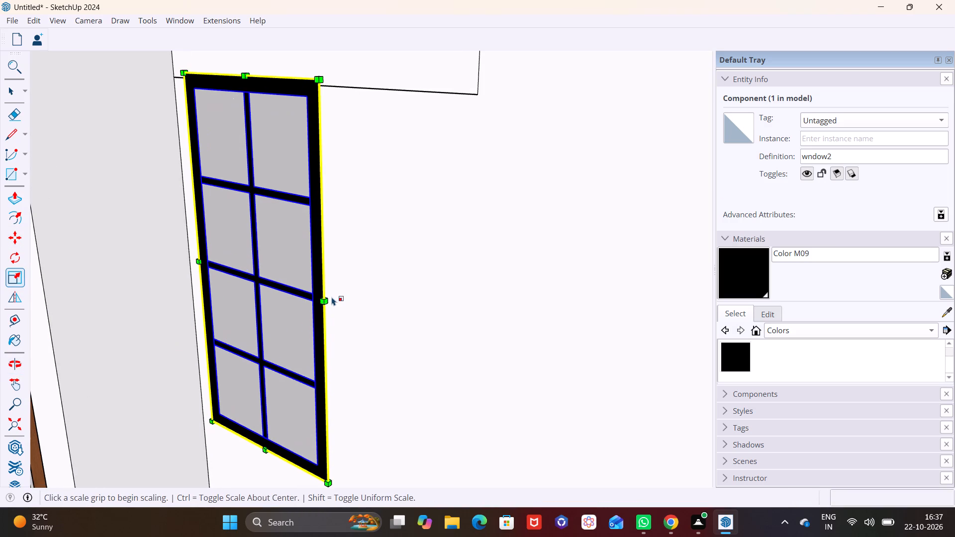
pyautogui.moveTo(322, 411); pyautogui.dragTo(287, 402, button='middle')
pyautogui.press('m')
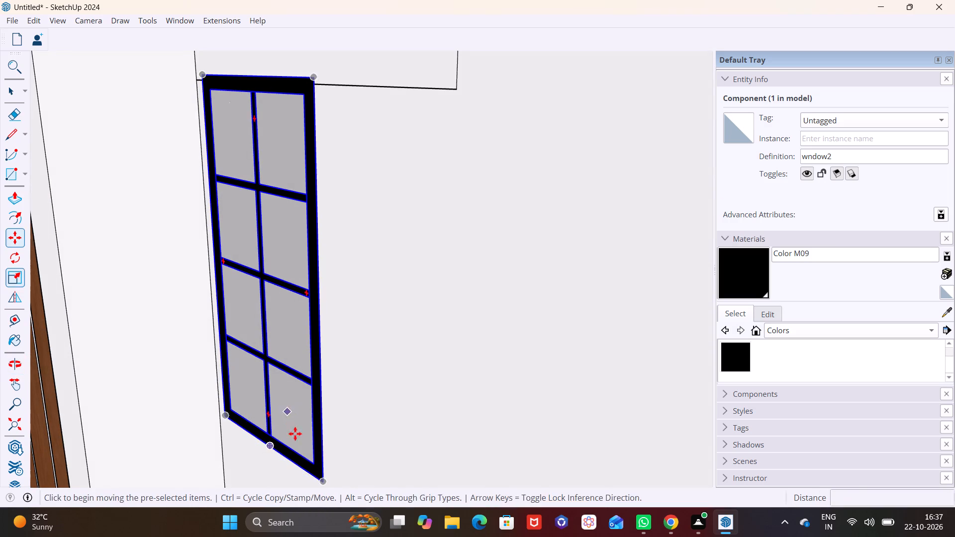
pyautogui.click(323, 480)
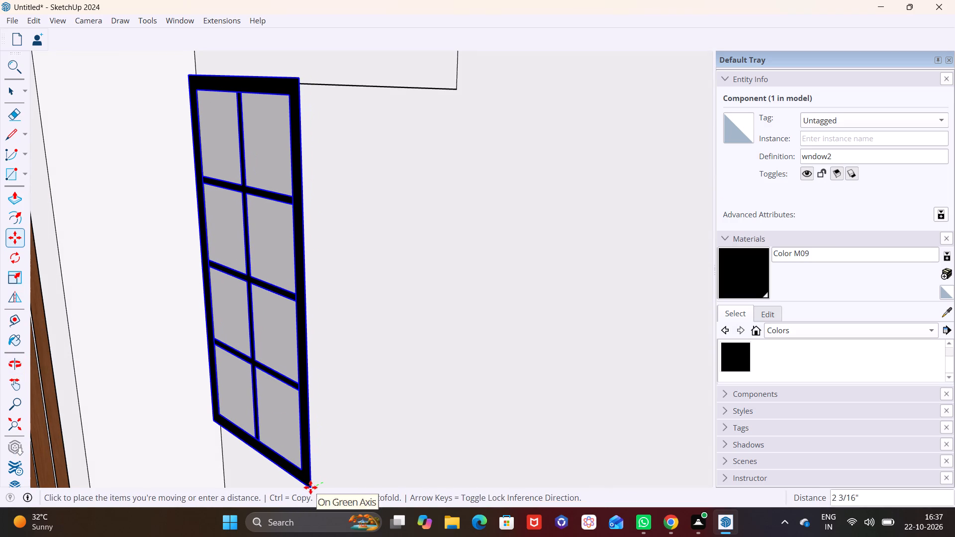
pyautogui.click(310, 487)
# Scale the eight-pane window's width along the red axis by 1.62, stretching it away from the column.
pyautogui.moveTo(313, 409); pyautogui.dragTo(264, 337, button='middle')
pyautogui.moveTo(262, 335); pyautogui.dragTo(135, 334, button='middle')
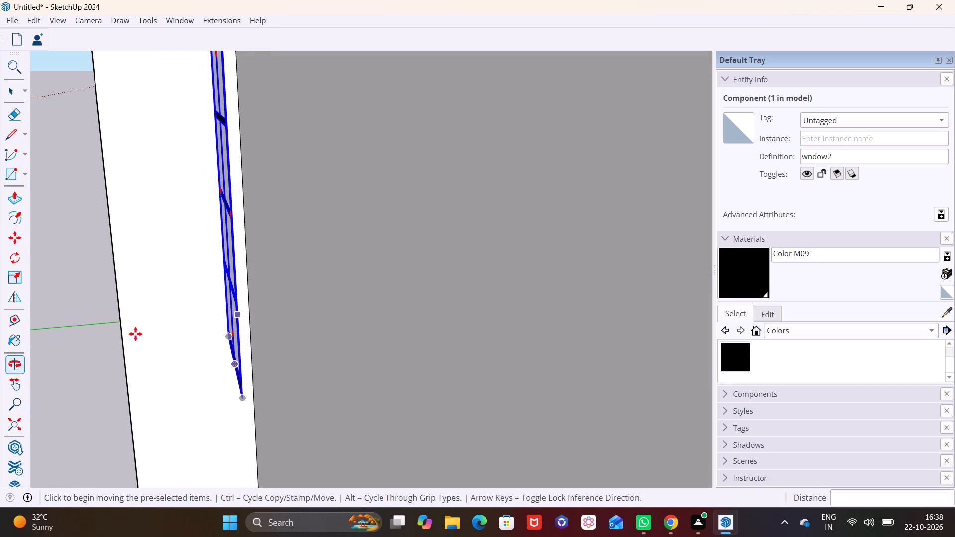
pyautogui.moveTo(135, 334); pyautogui.dragTo(135, 335, button='middle')
pyautogui.scroll(-7, 226, 319)
pyautogui.keyDown('shift'); pyautogui.moveTo(230, 326); pyautogui.dragTo(293, 365, button='middle'); pyautogui.keyUp('shift')
pyautogui.moveTo(297, 370); pyautogui.dragTo(379, 373, button='middle')
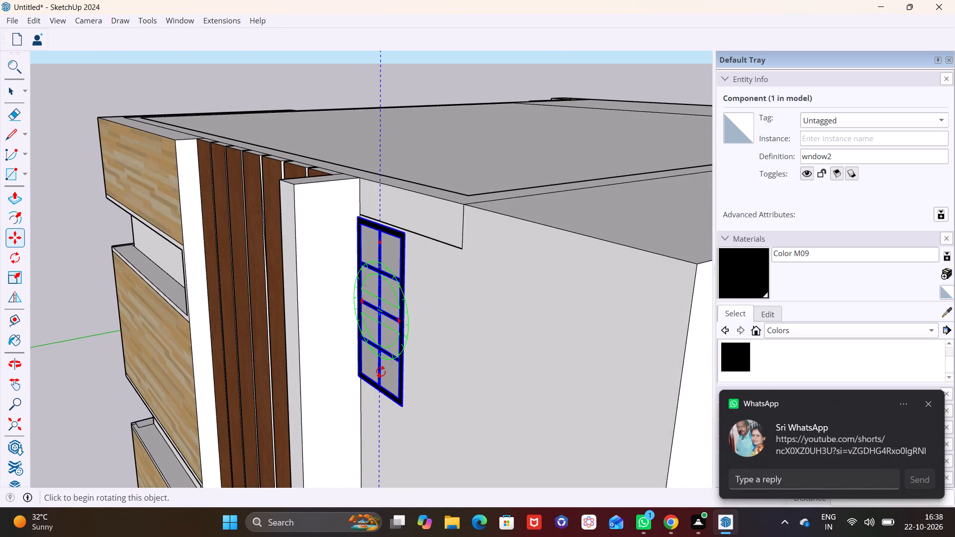
pyautogui.scroll(3, 403, 372)
pyautogui.keyDown('shift'); pyautogui.scroll(1, 406, 378); pyautogui.keyUp('shift')
pyautogui.keyDown('shift'); pyautogui.moveTo(406, 378); pyautogui.dragTo(353, 367, button='middle'); pyautogui.keyUp('shift')
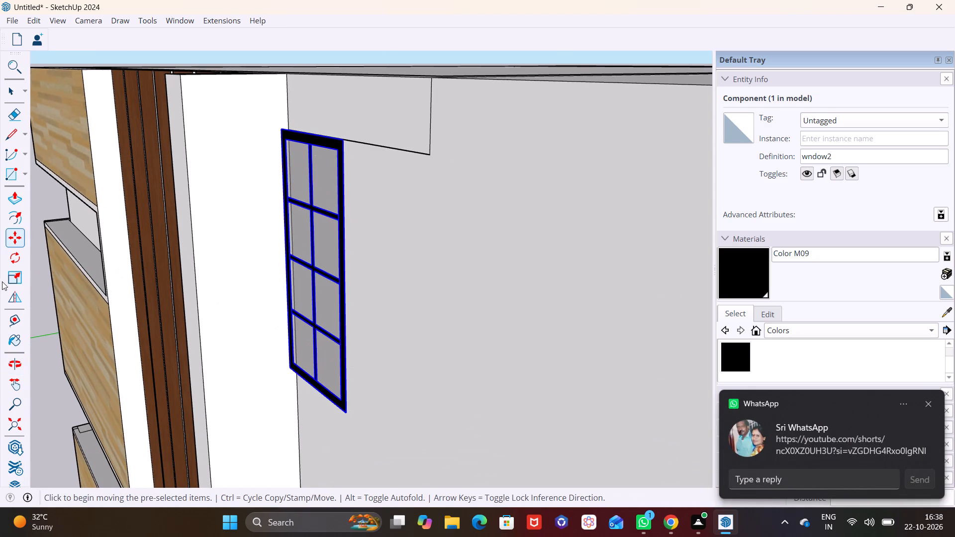
pyautogui.click(10, 283)
pyautogui.scroll(2, 337, 292)
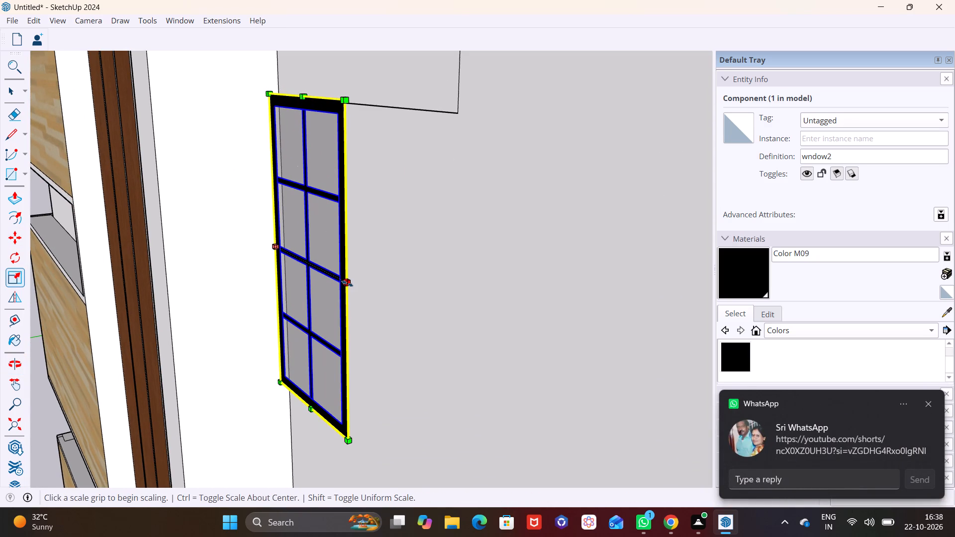
pyautogui.click(347, 283)
pyautogui.click(407, 292)
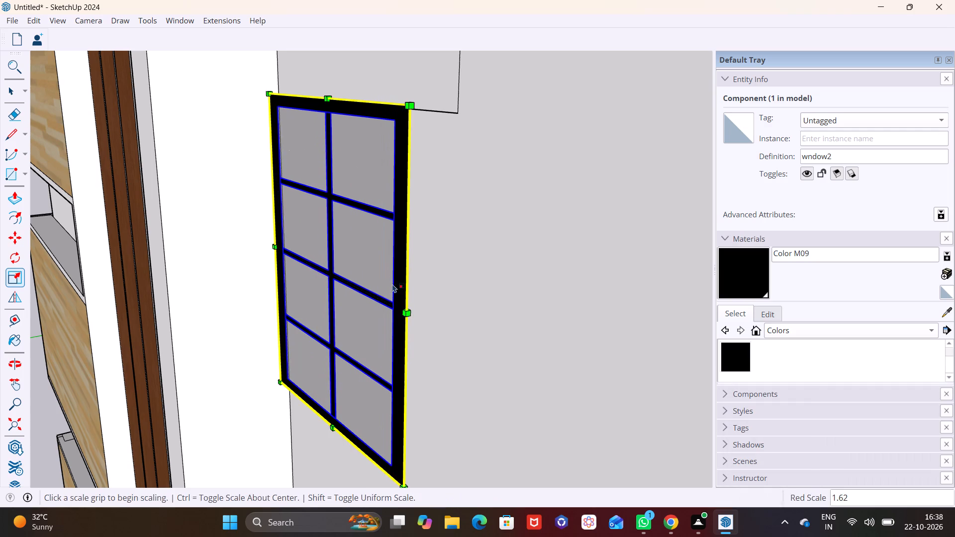
# Move the widened window by its upper corner about 7 1/2" to where the column meets the roof slab band's lower edge.
pyautogui.moveTo(378, 290); pyautogui.dragTo(275, 302, button='middle')
pyautogui.scroll(-7, 331, 249)
pyautogui.moveTo(339, 283); pyautogui.dragTo(517, 281, button='middle')
pyautogui.keyDown('shift'); pyautogui.moveTo(508, 223); pyautogui.dragTo(432, 340, button='middle'); pyautogui.keyUp('shift')
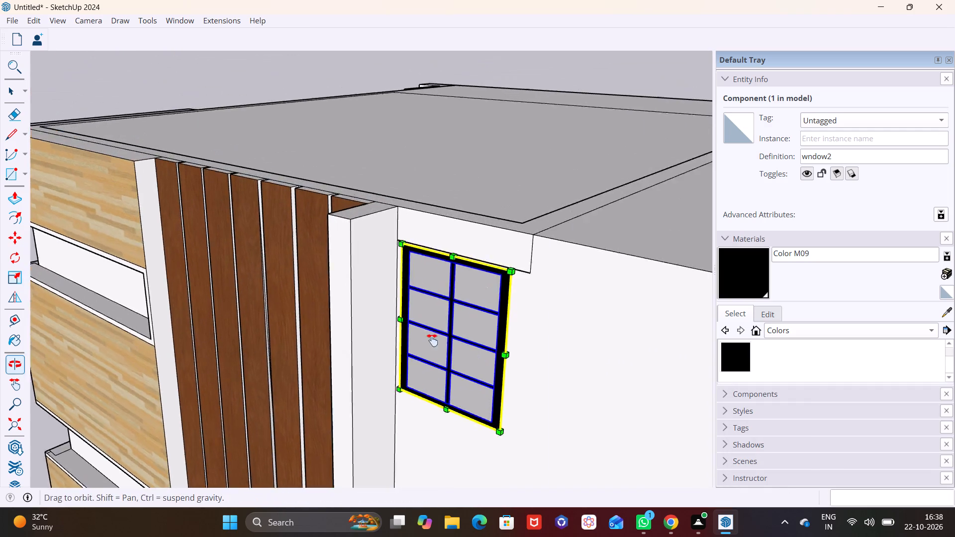
pyautogui.keyDown('shift'); pyautogui.moveTo(432, 340); pyautogui.dragTo(425, 354, button='middle'); pyautogui.keyUp('shift')
pyautogui.scroll(10, 408, 324)
pyautogui.moveTo(362, 300); pyautogui.dragTo(396, 337, button='middle')
pyautogui.scroll(6, 364, 317)
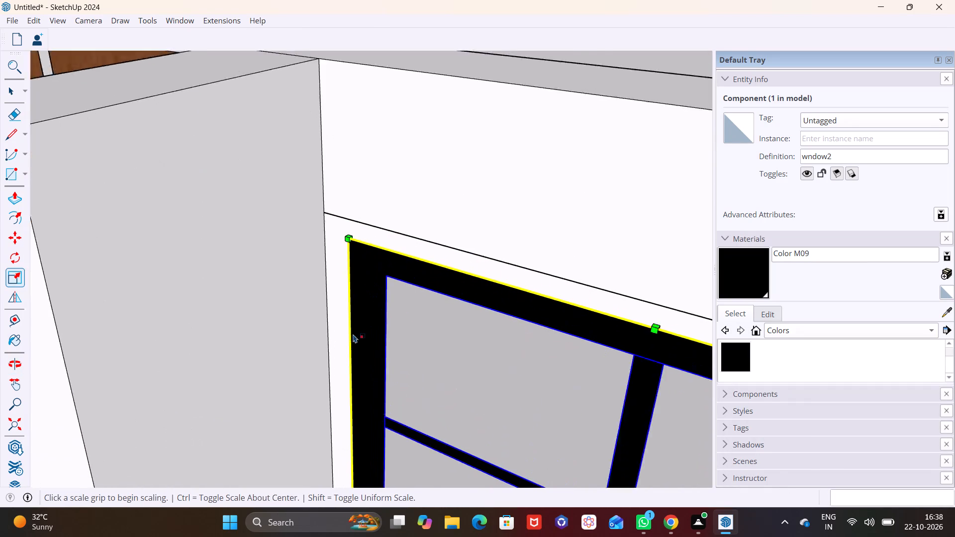
pyautogui.press('m')
pyautogui.click(349, 229)
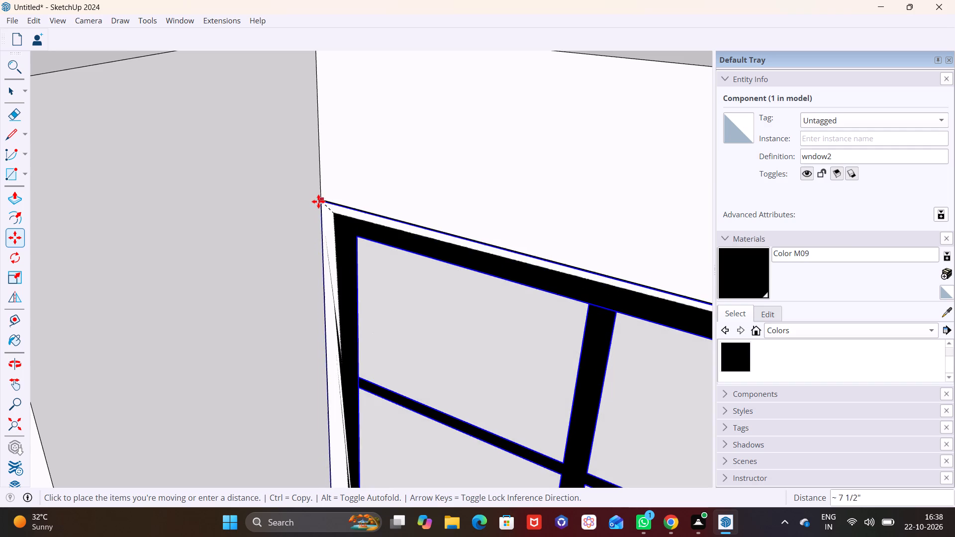
pyautogui.click(316, 200)
# Scale the eight-pane window's height by about 2.47, stretching it down from its top edge to the slab band below.
pyautogui.scroll(-8, 382, 350)
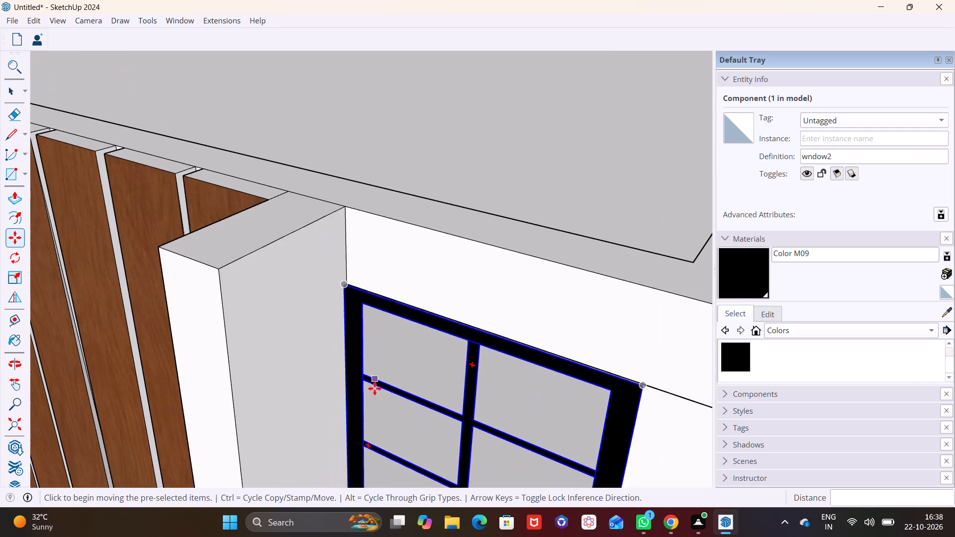
pyautogui.scroll(-2, 375, 388)
pyautogui.moveTo(410, 401); pyautogui.dragTo(383, 218, button='middle')
pyautogui.moveTo(404, 361); pyautogui.dragTo(434, 211, button='middle')
pyautogui.keyDown('shift'); pyautogui.moveTo(428, 366); pyautogui.dragTo(390, 354, button='middle'); pyautogui.keyUp('shift')
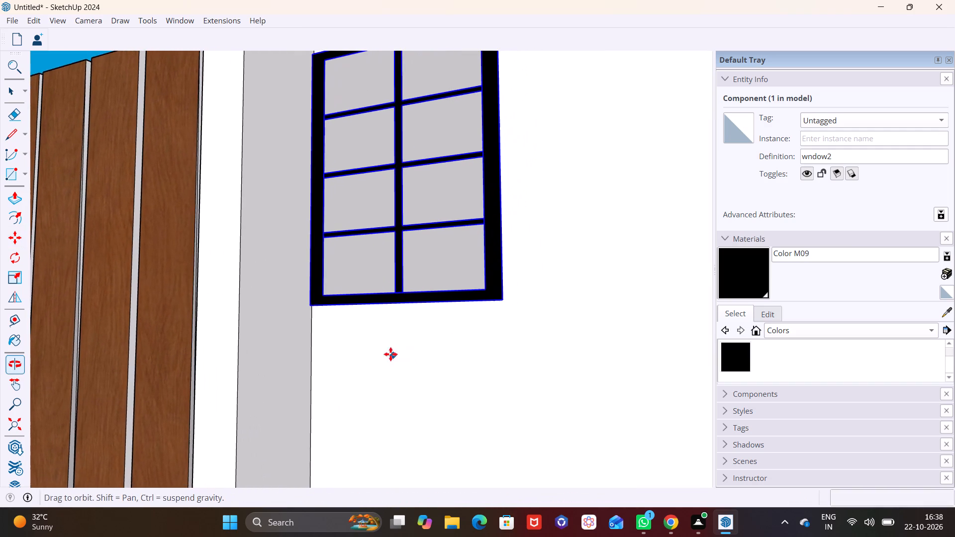
pyautogui.scroll(-9, 370, 323)
pyautogui.keyDown('shift'); pyautogui.moveTo(386, 348); pyautogui.dragTo(341, 230, button='middle'); pyautogui.keyUp('shift')
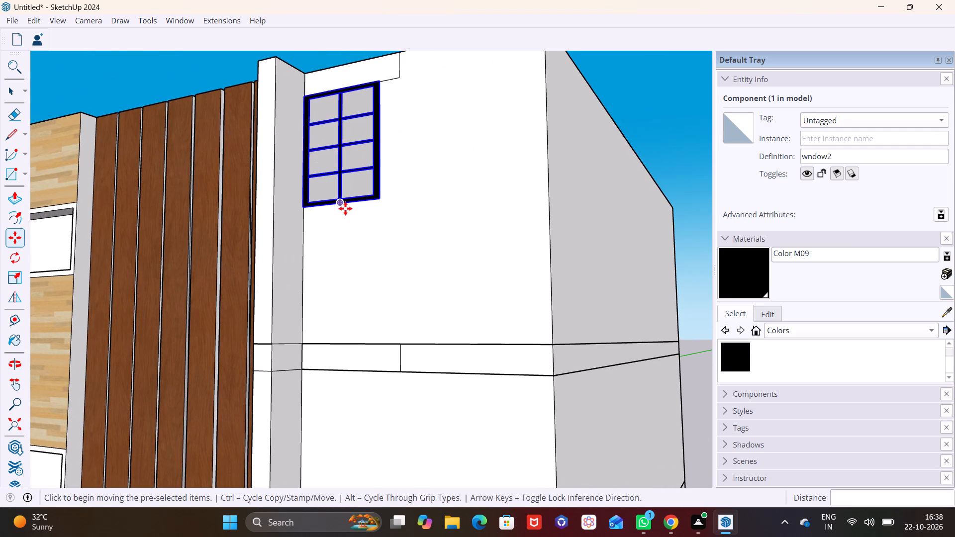
pyautogui.click(21, 277)
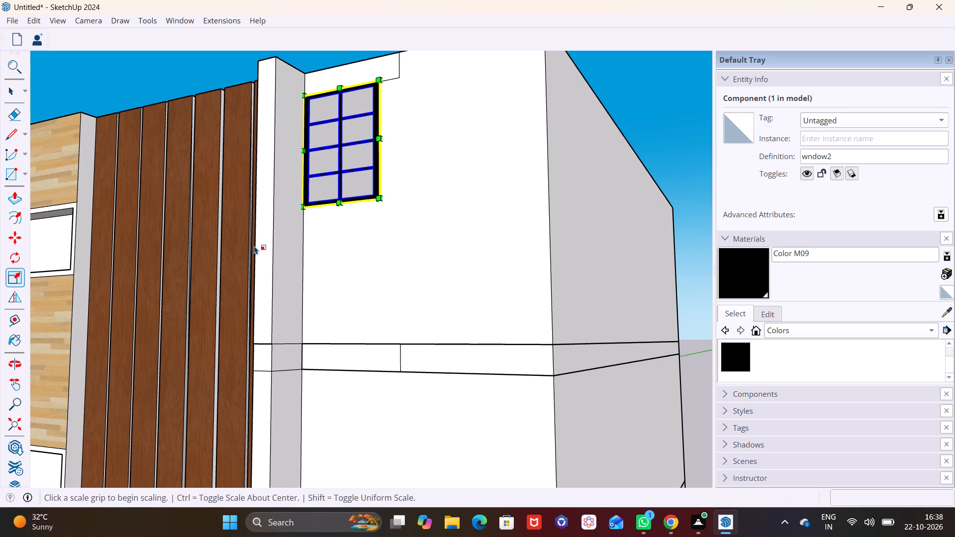
pyautogui.click(342, 203)
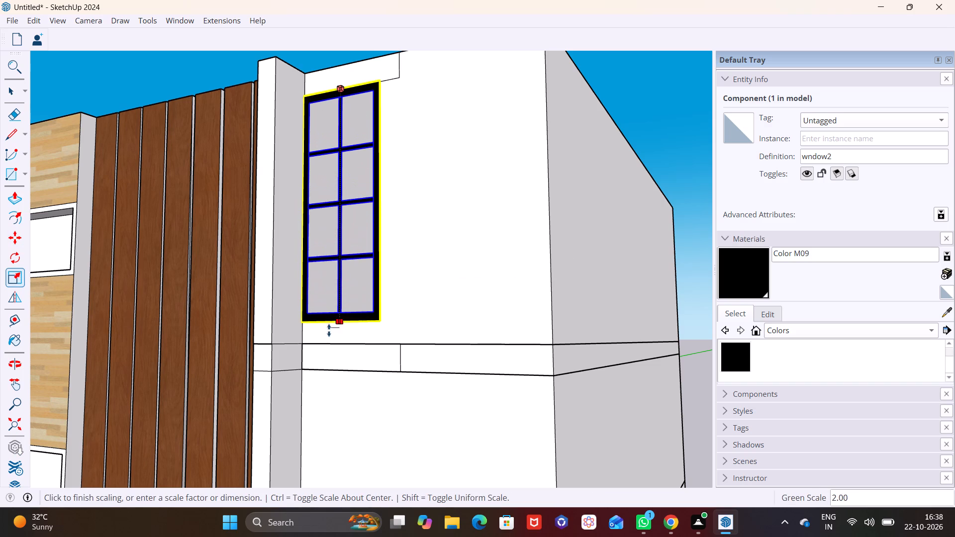
pyautogui.click(320, 377)
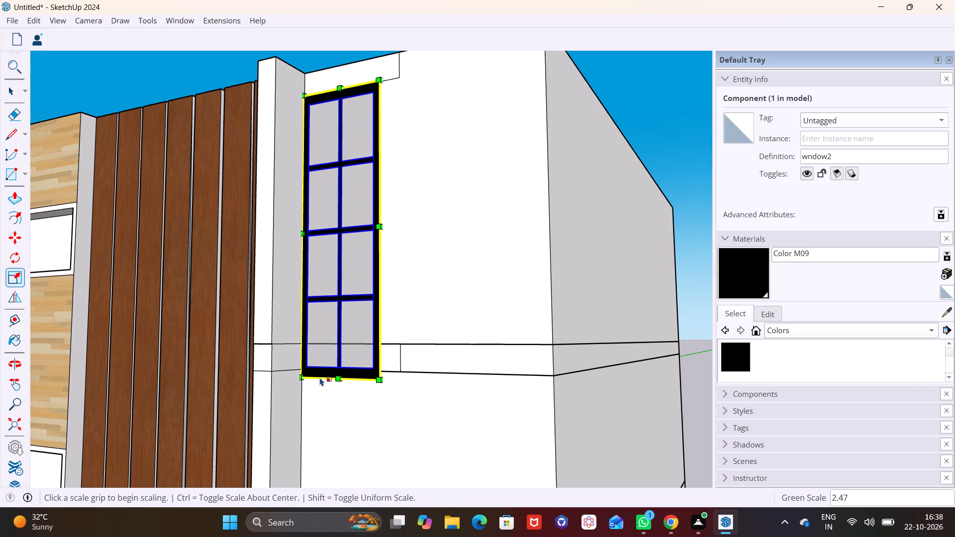
# Scale the eight-pane window's height again by about 1.36, extending it below the slab band onto the middle storey's wall.
pyautogui.scroll(-5, 310, 402)
pyautogui.moveTo(332, 405); pyautogui.dragTo(351, 295, button='middle')
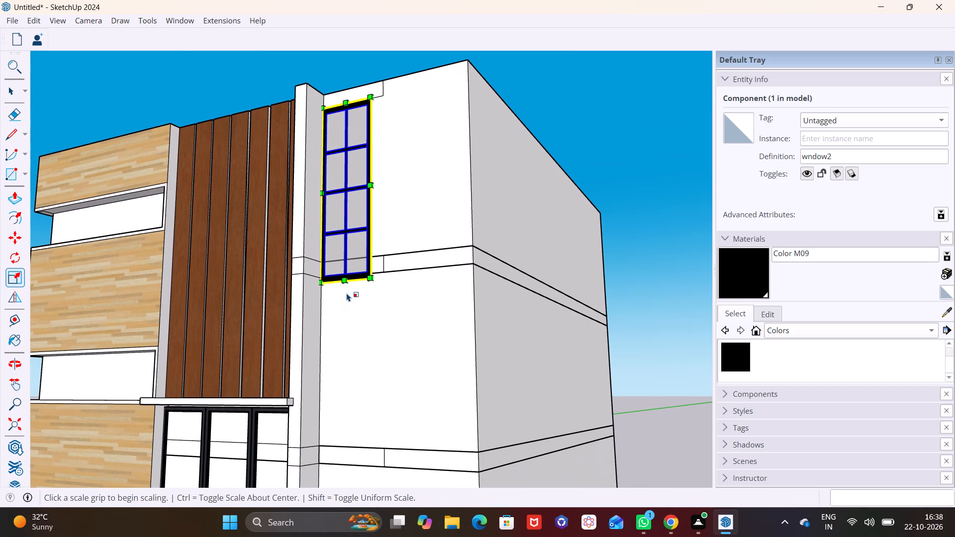
pyautogui.scroll(-1, 348, 293)
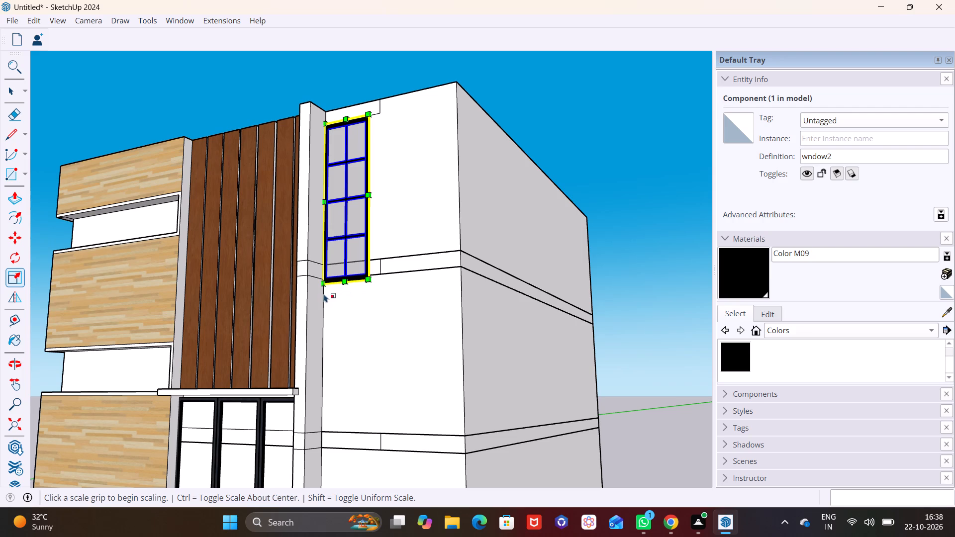
pyautogui.moveTo(331, 283); pyautogui.dragTo(335, 327, button='middle')
pyautogui.scroll(5, 366, 246)
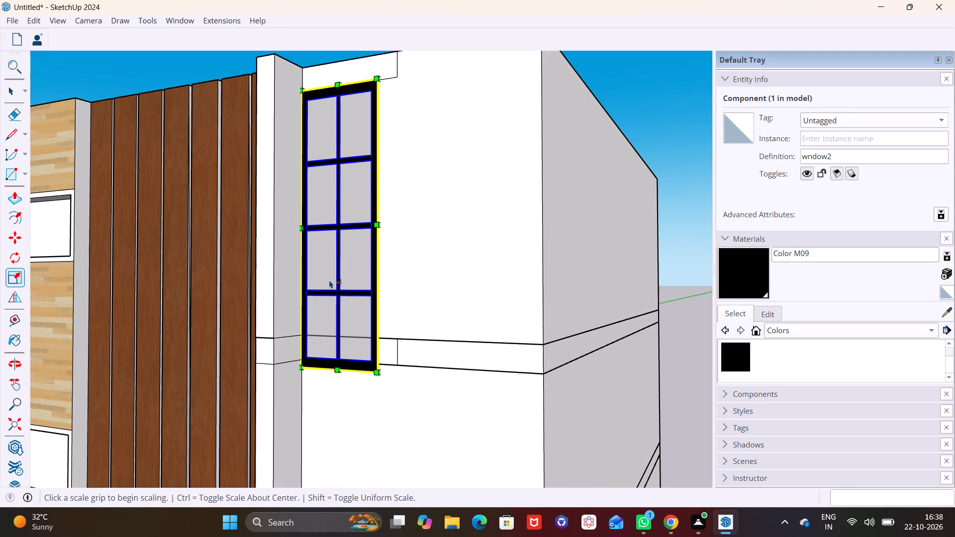
pyautogui.scroll(-3, 330, 295)
pyautogui.moveTo(337, 288); pyautogui.dragTo(347, 243, button='middle')
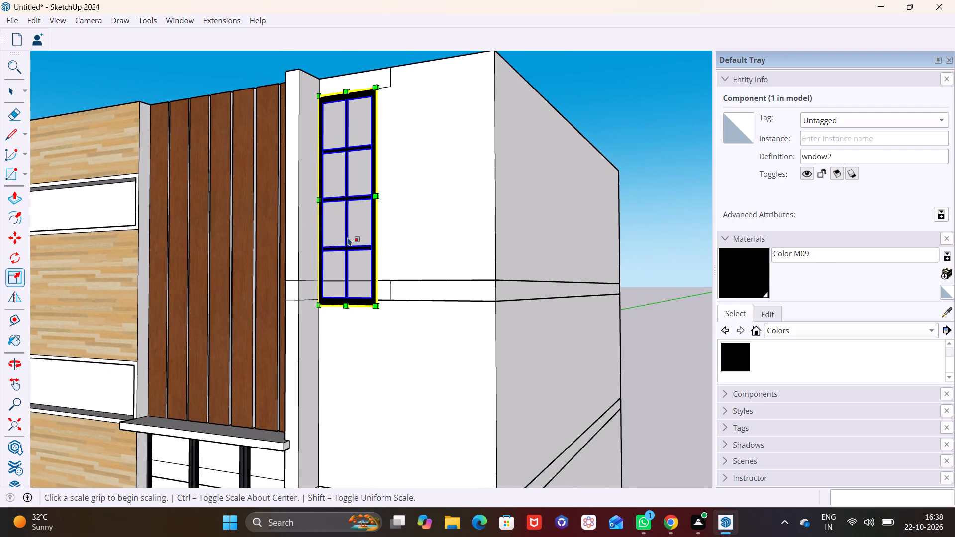
pyautogui.moveTo(345, 289); pyautogui.dragTo(351, 268, button='middle')
pyautogui.scroll(-4, 350, 268)
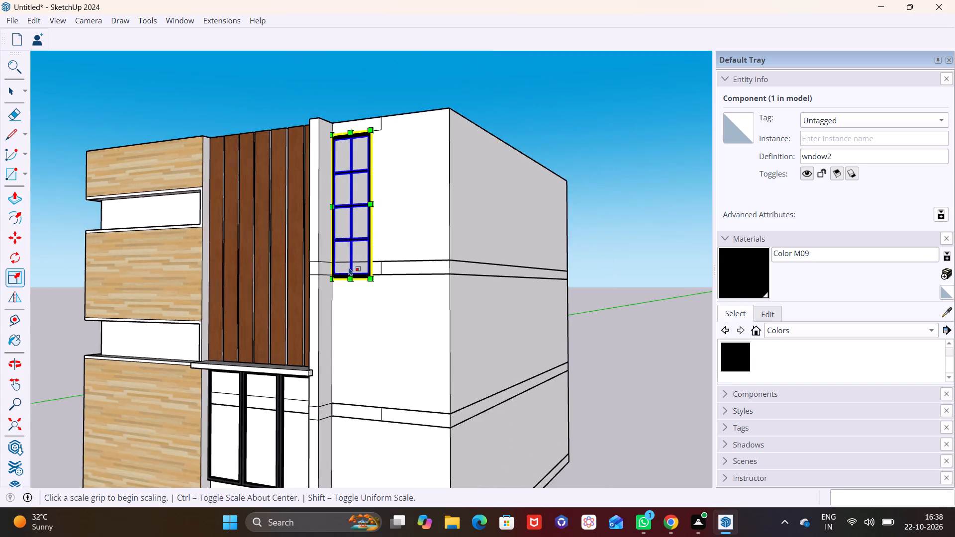
pyautogui.scroll(-2, 349, 267)
pyautogui.click(347, 277)
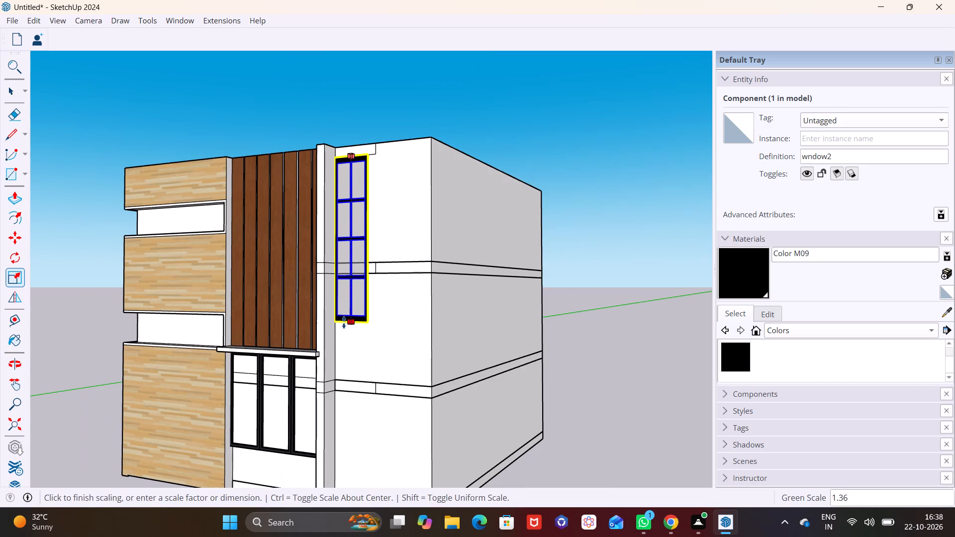
pyautogui.click(344, 322)
# Copy the tall window about 15' 7 1/2" straight down so the copy continues directly beneath the original.
pyautogui.press('m')
pyautogui.click(335, 160)
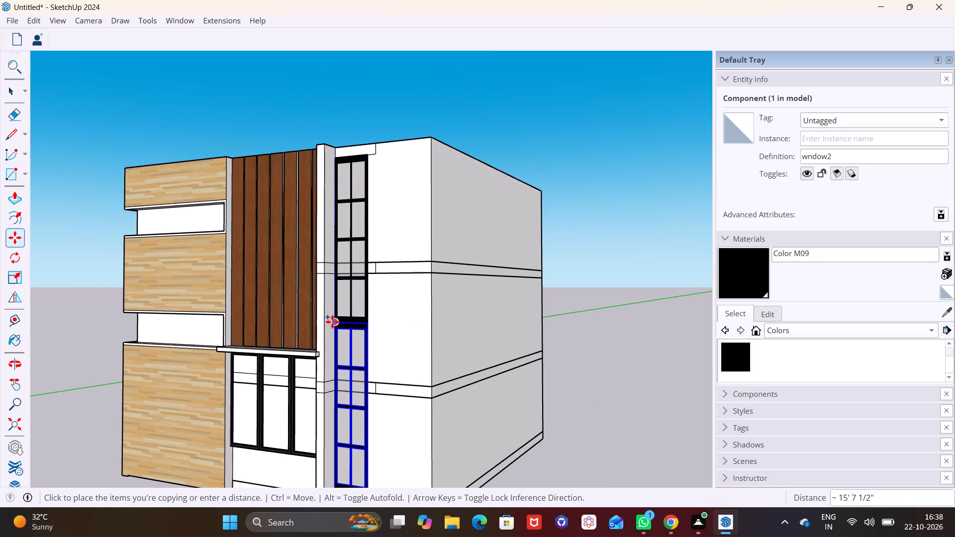
pyautogui.click(332, 323)
pyautogui.press('space')
pyautogui.click(430, 333)
pyautogui.scroll(3, 400, 334)
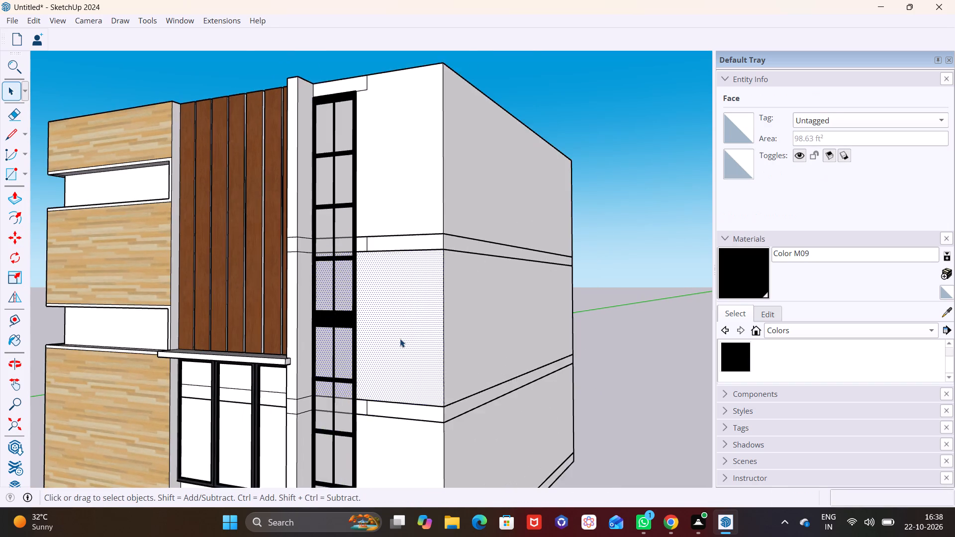
pyautogui.scroll(3, 400, 339)
pyautogui.click(648, 329)
# Draw a rectangle about 2' 11 7/8" by 33' on the white wall beside the windows, from the roof edge to the base slab band.
pyautogui.scroll(-9, 349, 309)
pyautogui.moveTo(339, 355); pyautogui.dragTo(438, 358, button='middle')
pyautogui.scroll(4, 398, 319)
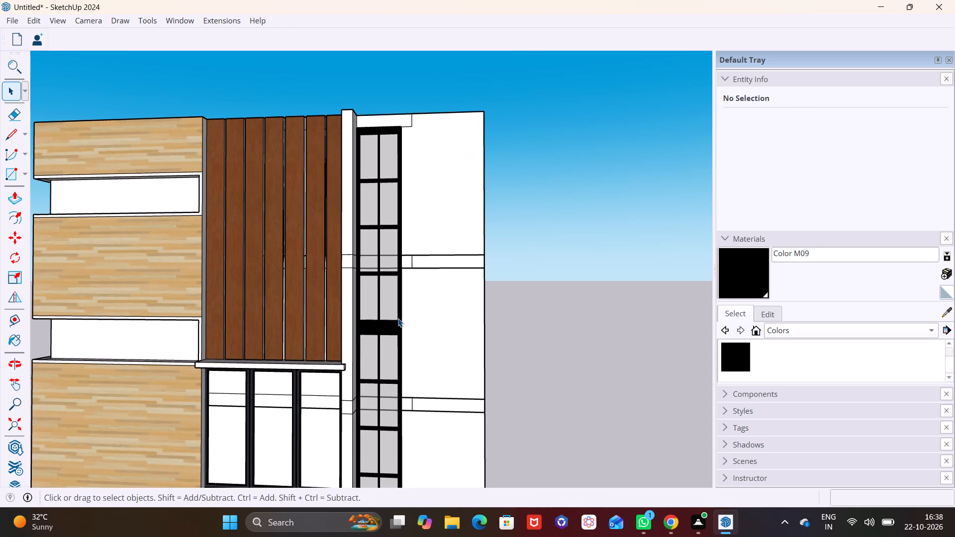
pyautogui.scroll(1, 398, 318)
pyautogui.moveTo(396, 318); pyautogui.dragTo(428, 319, button='middle')
pyautogui.scroll(-2, 423, 297)
pyautogui.moveTo(423, 297); pyautogui.dragTo(289, 315, button='middle')
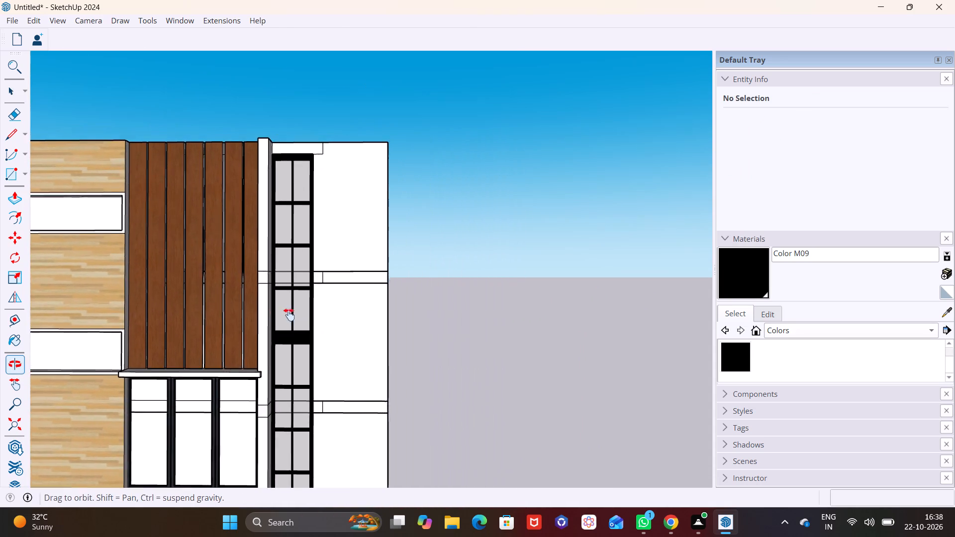
pyautogui.moveTo(289, 315); pyautogui.dragTo(287, 315, button='middle')
pyautogui.scroll(4, 273, 124)
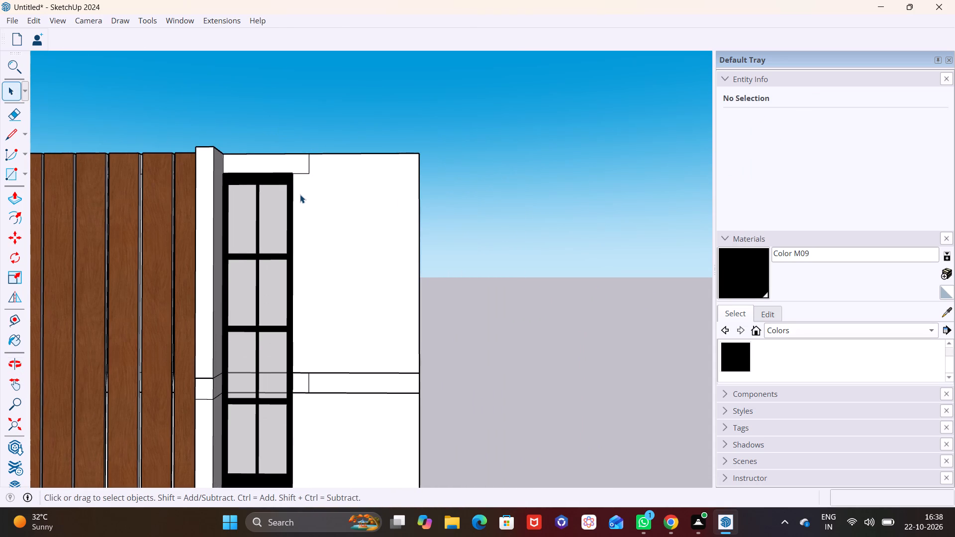
pyautogui.scroll(-1, 300, 194)
pyautogui.moveTo(282, 203); pyautogui.dragTo(295, 234, button='middle')
pyautogui.scroll(-2, 295, 234)
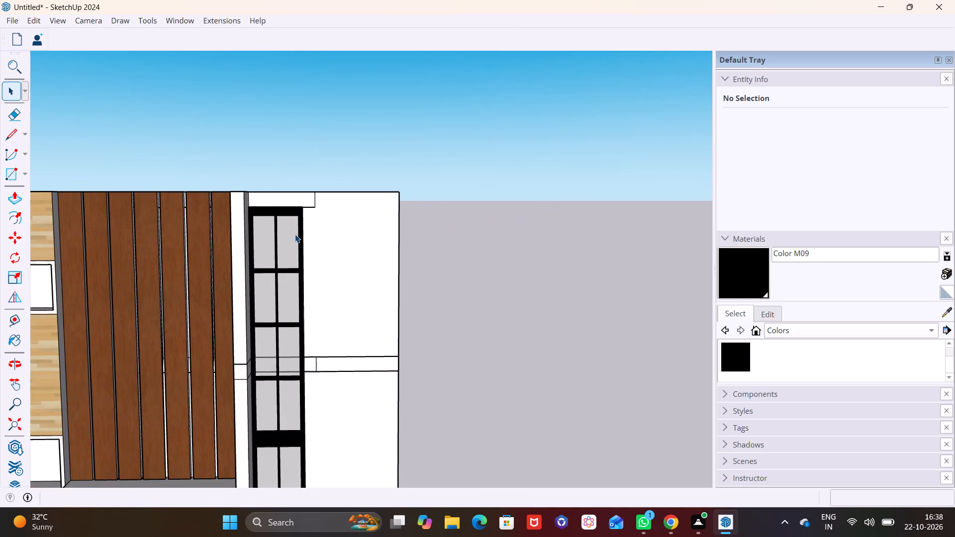
pyautogui.scroll(-2, 295, 234)
pyautogui.keyDown('shift'); pyautogui.moveTo(305, 248); pyautogui.dragTo(291, 187, button='middle'); pyautogui.keyUp('shift')
pyautogui.click(24, 175)
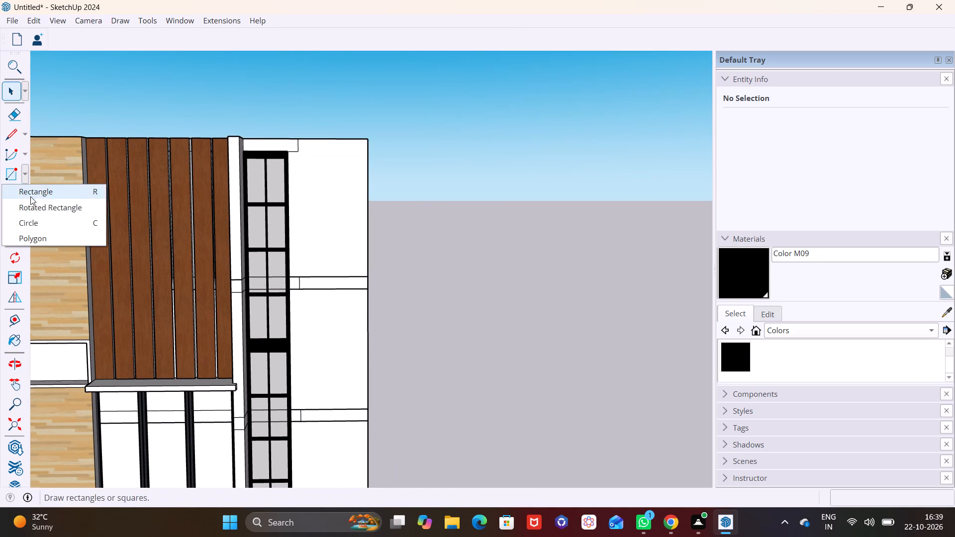
pyautogui.click(30, 196)
pyautogui.scroll(12, 200, 158)
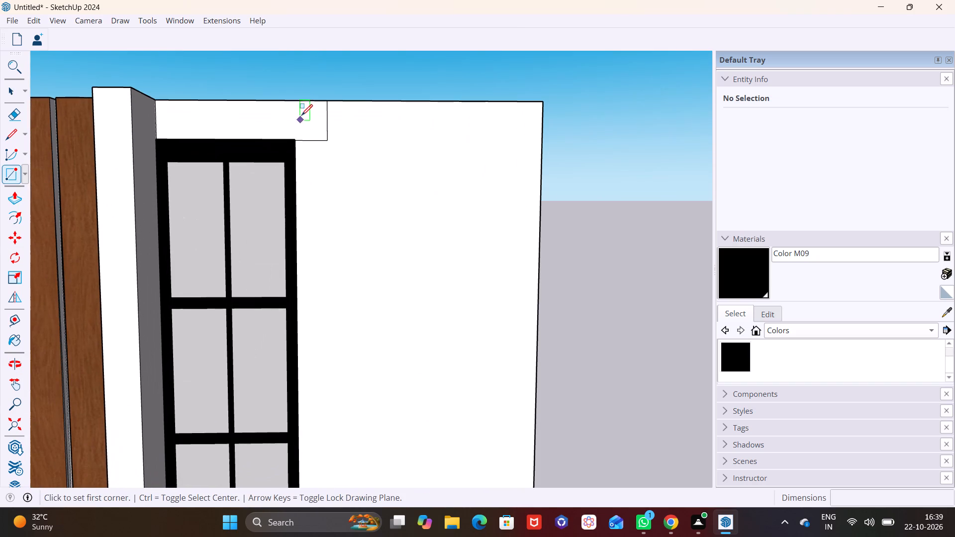
pyautogui.click(298, 101)
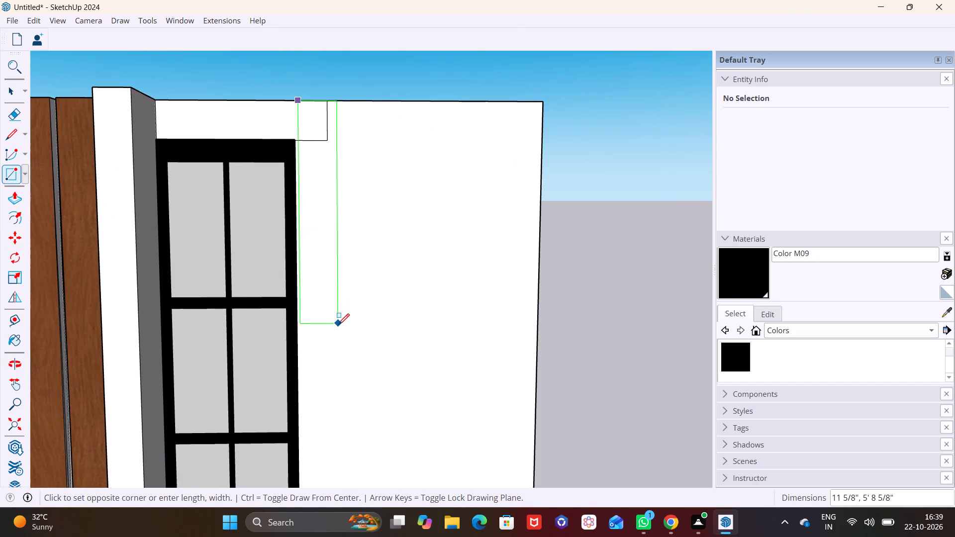
pyautogui.scroll(-6, 338, 326)
pyautogui.keyDown('shift'); pyautogui.moveTo(339, 331); pyautogui.dragTo(374, 162, button='middle'); pyautogui.keyUp('shift')
pyautogui.scroll(-3, 384, 351)
pyautogui.keyDown('shift'); pyautogui.moveTo(392, 398); pyautogui.dragTo(317, 138, button='middle'); pyautogui.keyUp('shift')
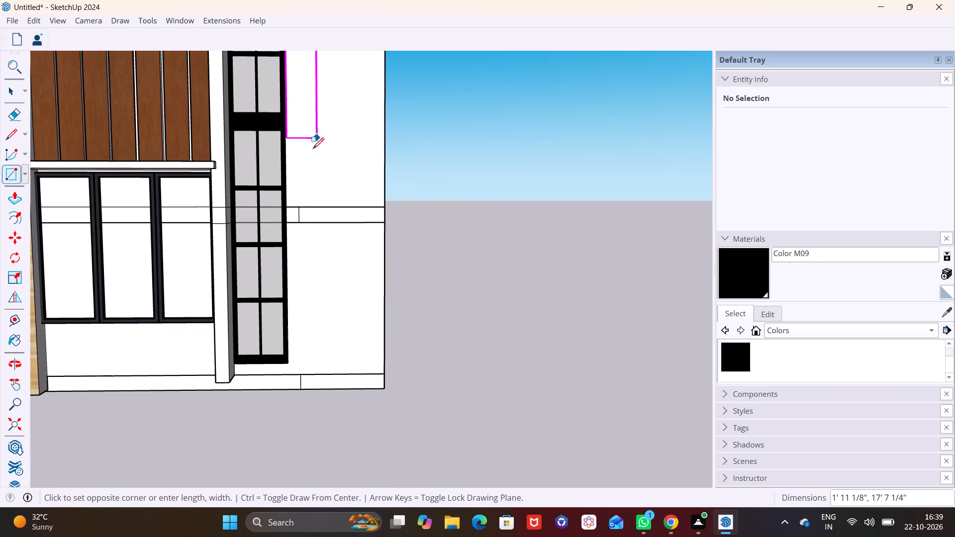
pyautogui.click(335, 375)
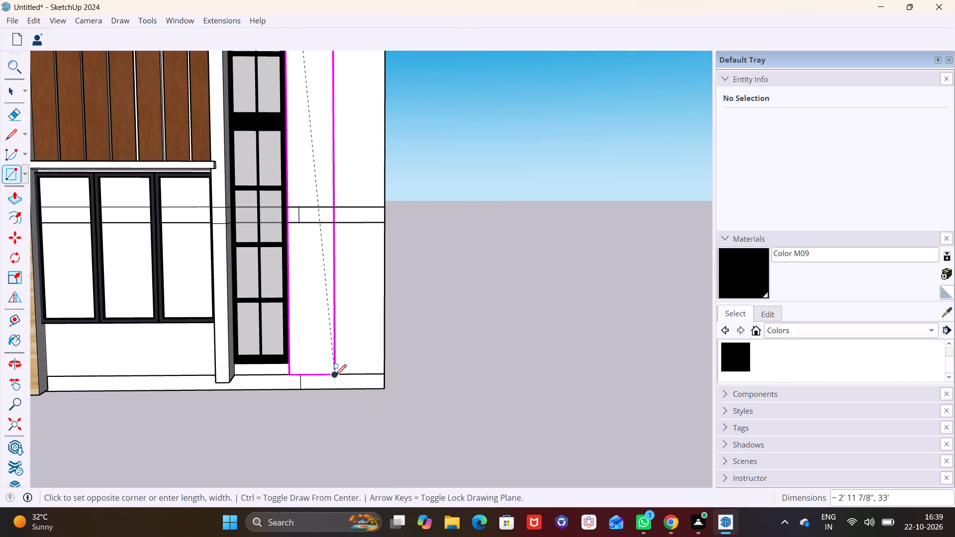
pyautogui.press('space')
# Push/Pull the ground-storey section of the new vertical strip outward from the white wall.
pyautogui.click(311, 327)
pyautogui.moveTo(329, 291); pyautogui.dragTo(220, 325, button='middle')
pyautogui.keyDown('shift'); pyautogui.moveTo(203, 242); pyautogui.dragTo(229, 310, button='middle'); pyautogui.keyUp('shift')
pyautogui.scroll(-6, 229, 311)
pyautogui.click(15, 199)
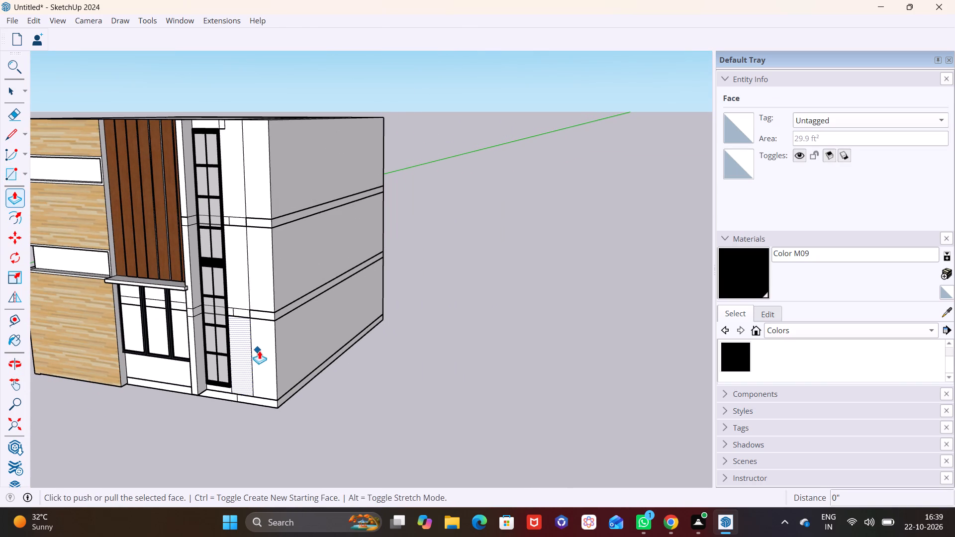
pyautogui.click(246, 346)
pyautogui.click(242, 347)
# Push/Pull the strip's lower slab-band and middle-storey sections outward by the same distance as the ground-storey section.
pyautogui.scroll(12, 257, 327)
pyautogui.press('space')
pyautogui.click(211, 299)
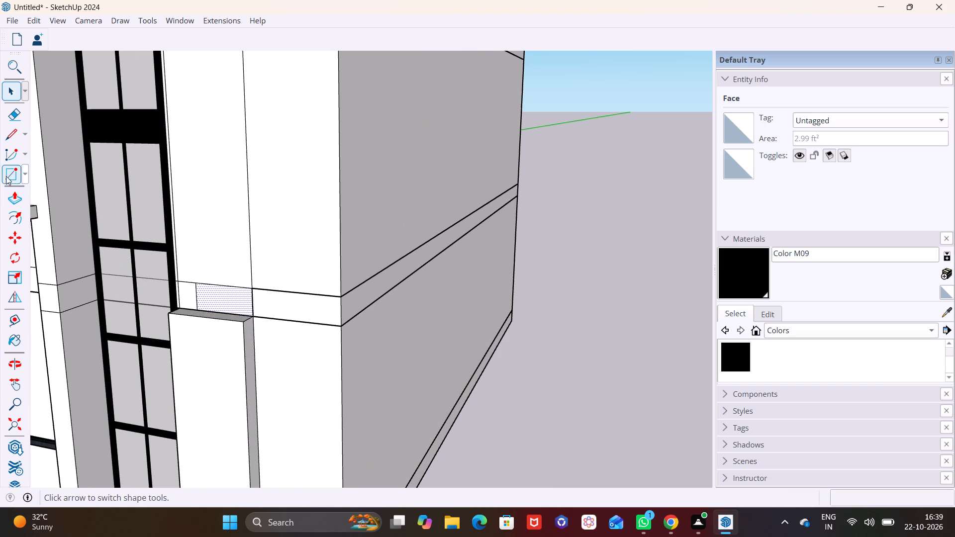
pyautogui.click(10, 193)
pyautogui.doubleClick(238, 292)
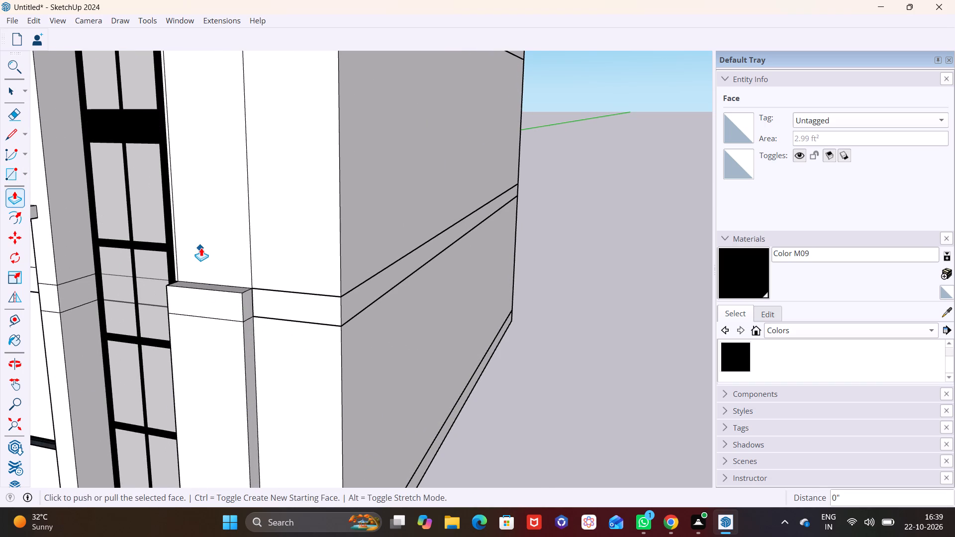
pyautogui.press('space')
pyautogui.click(201, 246)
pyautogui.click(10, 196)
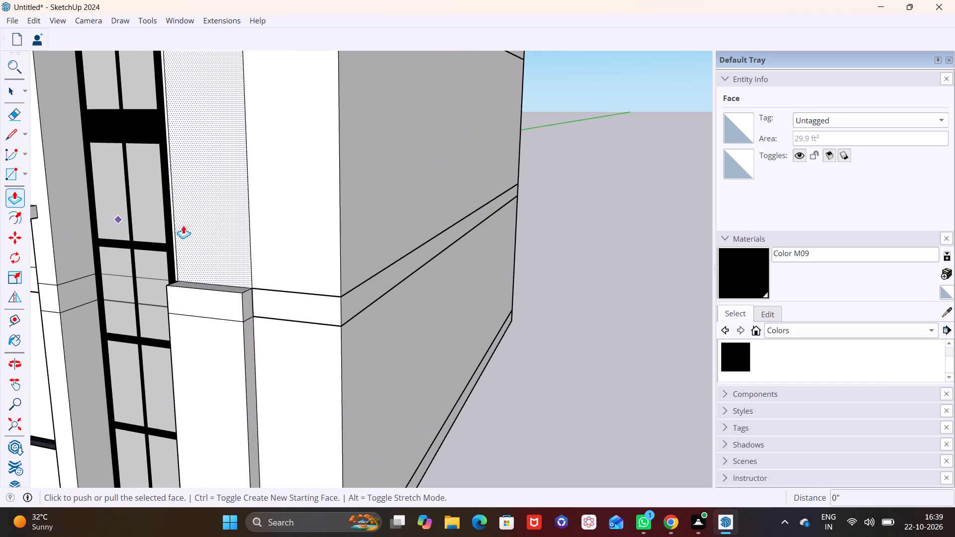
pyautogui.doubleClick(200, 226)
# Push/Pull the strip's upper slab-band and top-storey sections outward by the same distance, completing the full-height column.
pyautogui.scroll(-7, 200, 228)
pyautogui.keyDown('shift'); pyautogui.moveTo(231, 162); pyautogui.dragTo(283, 420, button='middle'); pyautogui.keyUp('shift')
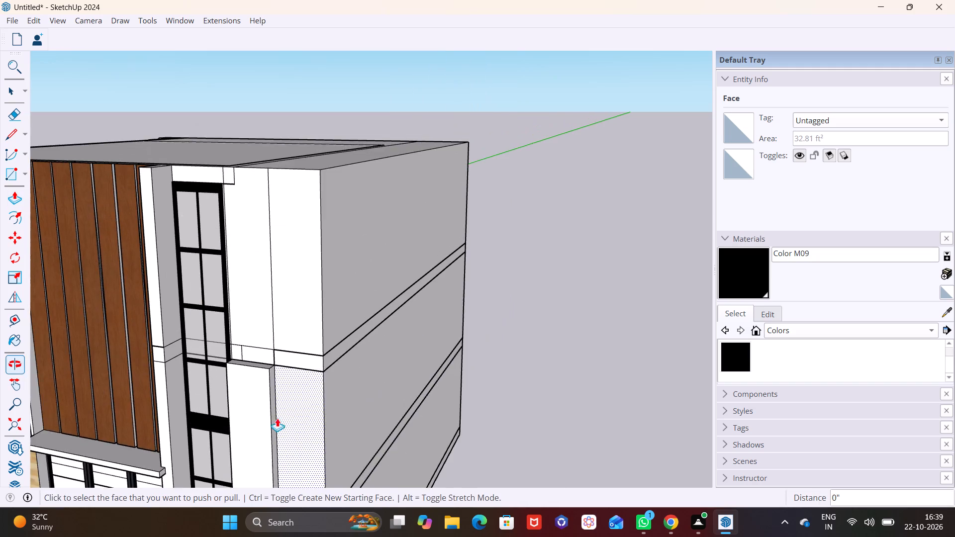
pyautogui.scroll(7, 272, 413)
pyautogui.press('space')
pyautogui.click(242, 315)
pyautogui.click(15, 195)
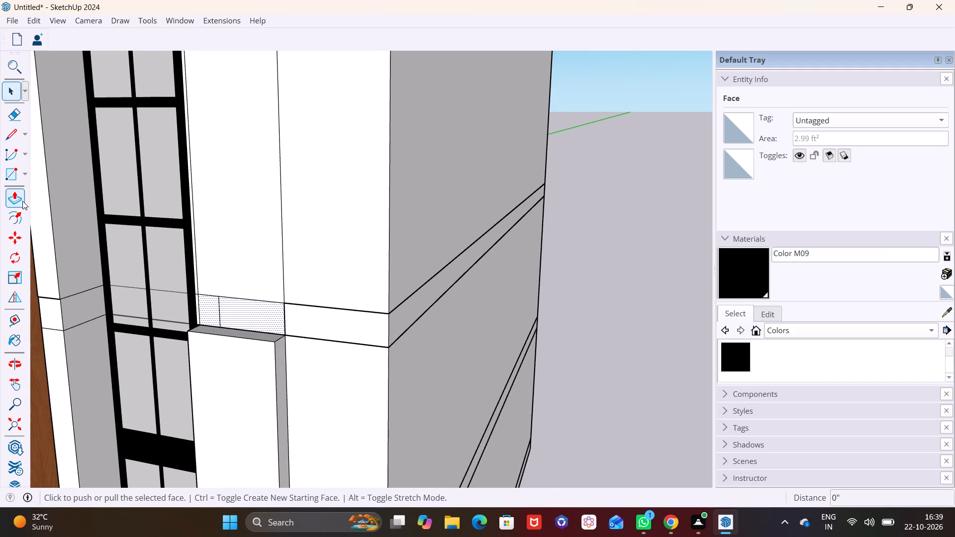
pyautogui.doubleClick(256, 324)
pyautogui.press('space')
pyautogui.click(252, 266)
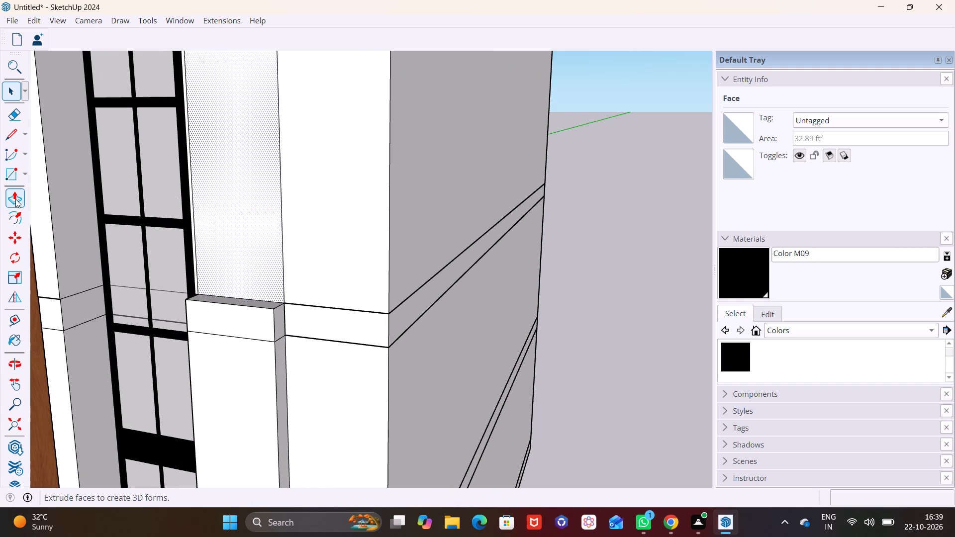
pyautogui.click(15, 199)
pyautogui.doubleClick(225, 225)
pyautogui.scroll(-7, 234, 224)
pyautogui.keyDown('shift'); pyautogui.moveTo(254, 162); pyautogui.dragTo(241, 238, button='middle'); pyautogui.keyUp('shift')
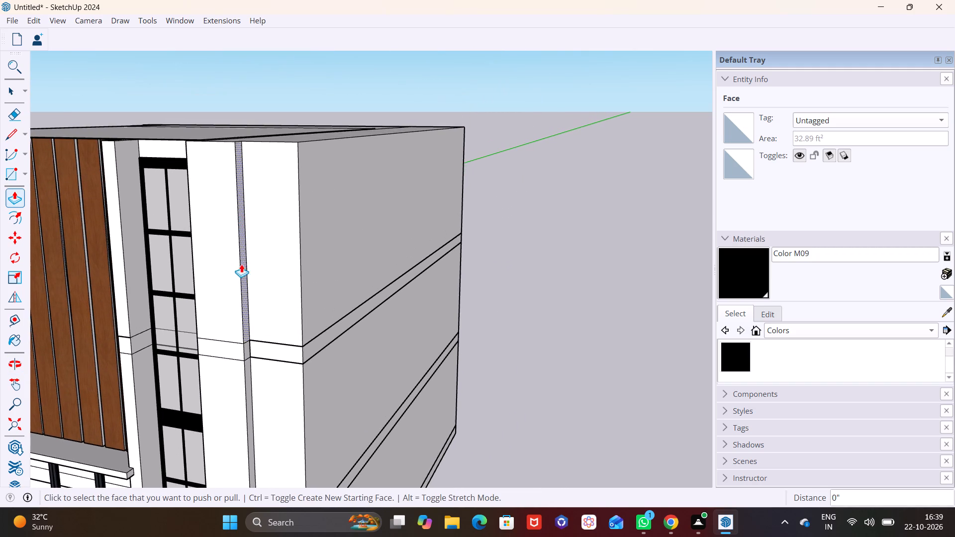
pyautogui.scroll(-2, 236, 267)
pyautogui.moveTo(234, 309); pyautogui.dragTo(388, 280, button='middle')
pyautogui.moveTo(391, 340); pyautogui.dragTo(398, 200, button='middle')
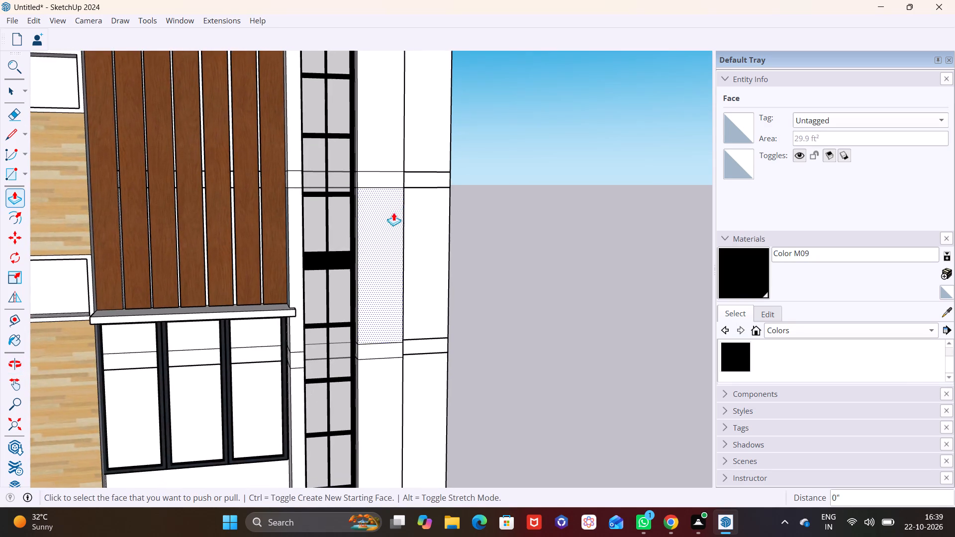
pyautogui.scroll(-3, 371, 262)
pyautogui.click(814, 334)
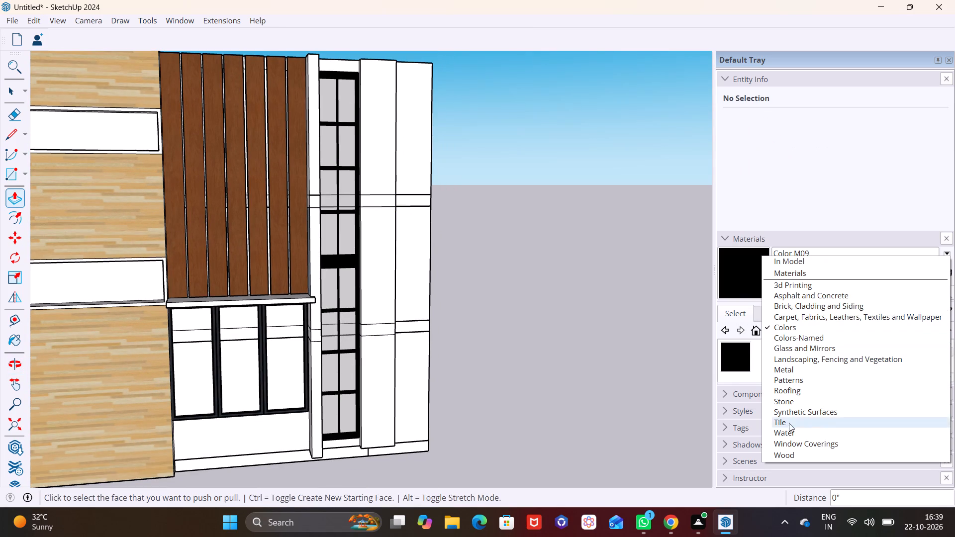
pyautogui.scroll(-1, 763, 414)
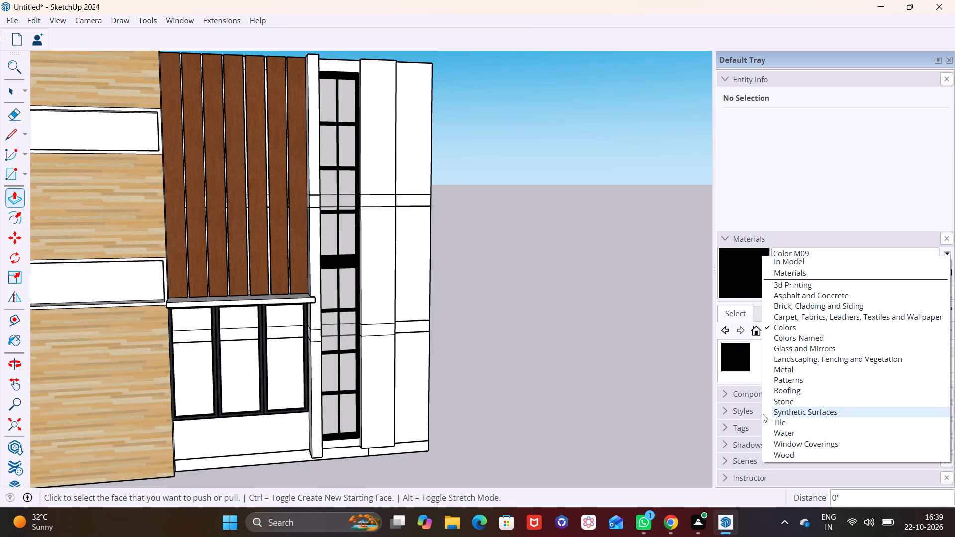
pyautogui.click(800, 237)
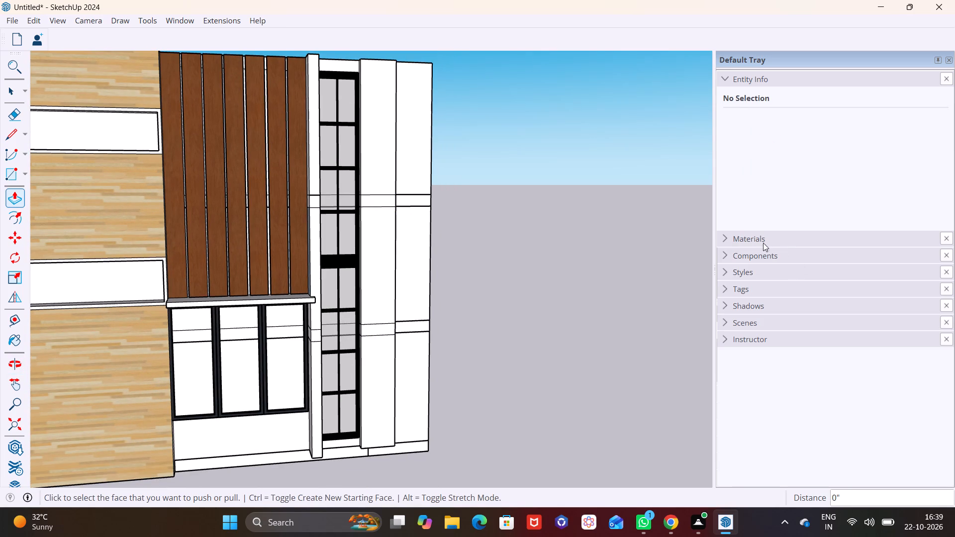
# Sample Wood Floor Light from the facade and paint the narrow column's middle-storey, upper slab-band and top-storey front faces beside the brown slats.
pyautogui.click(750, 240)
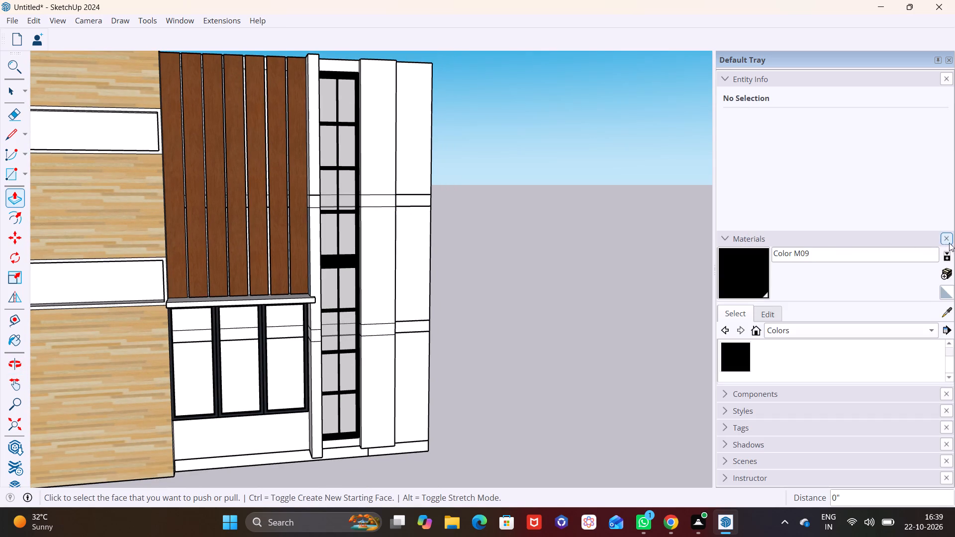
pyautogui.click(952, 307)
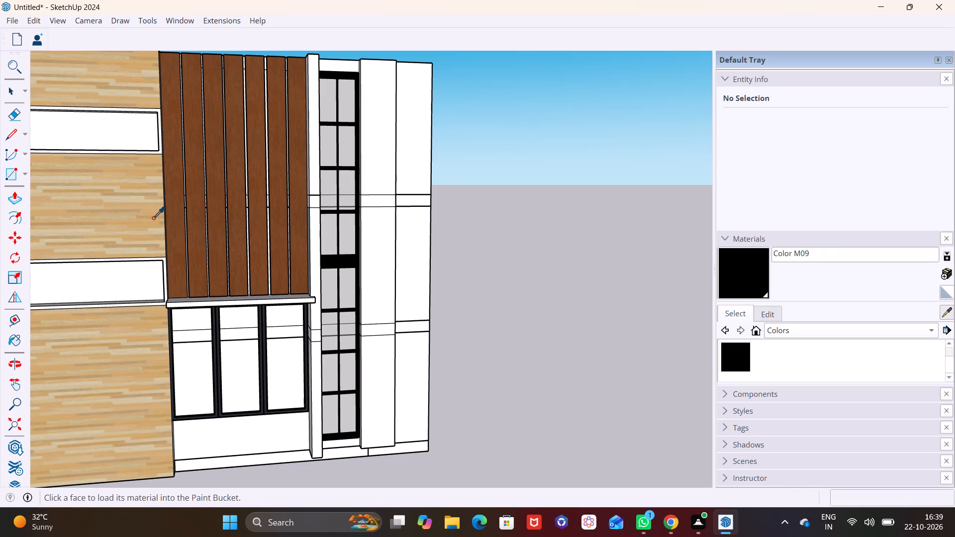
pyautogui.click(134, 217)
pyautogui.scroll(3, 313, 210)
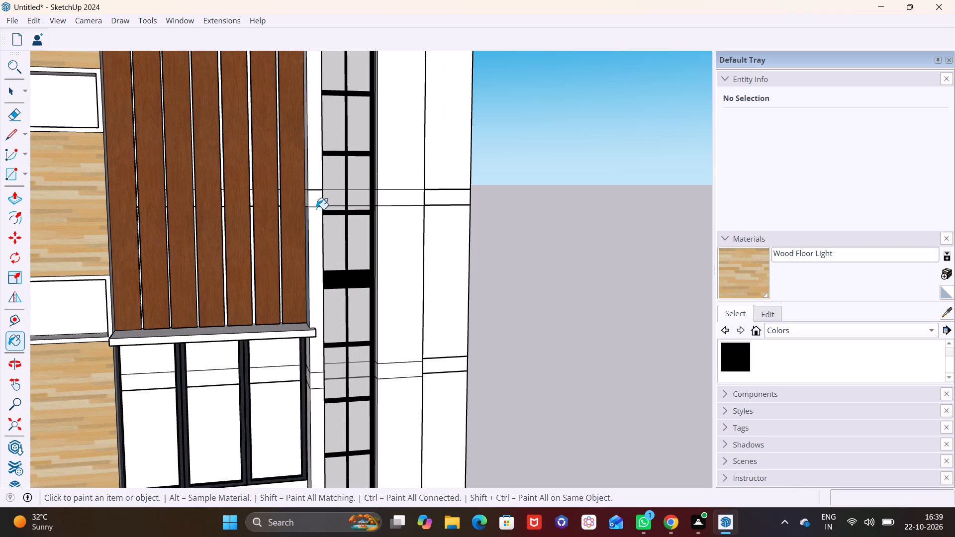
pyautogui.click(316, 209)
pyautogui.click(316, 194)
pyautogui.click(316, 184)
# Paint the narrow column's slat-side faces on the middle storey, upper slab band and top storey with Wood Floor Light.
pyautogui.moveTo(310, 201); pyautogui.dragTo(363, 206, button='middle')
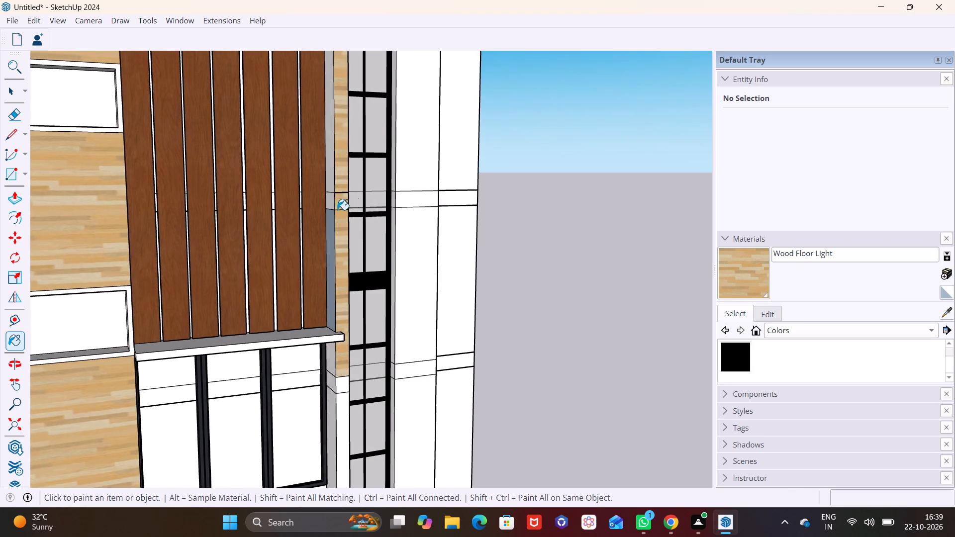
pyautogui.scroll(3, 335, 210)
pyautogui.click(325, 218)
pyautogui.click(325, 204)
pyautogui.click(327, 170)
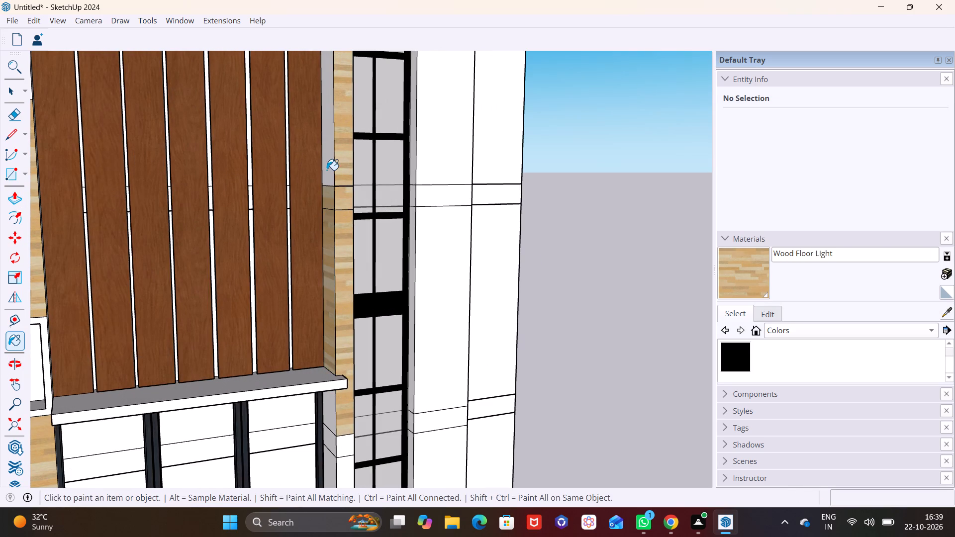
# Paint the top-storey and upper slab-band front faces of the projecting column beyond the tall windows with Wood Floor Light.
pyautogui.click(447, 174)
pyautogui.click(448, 189)
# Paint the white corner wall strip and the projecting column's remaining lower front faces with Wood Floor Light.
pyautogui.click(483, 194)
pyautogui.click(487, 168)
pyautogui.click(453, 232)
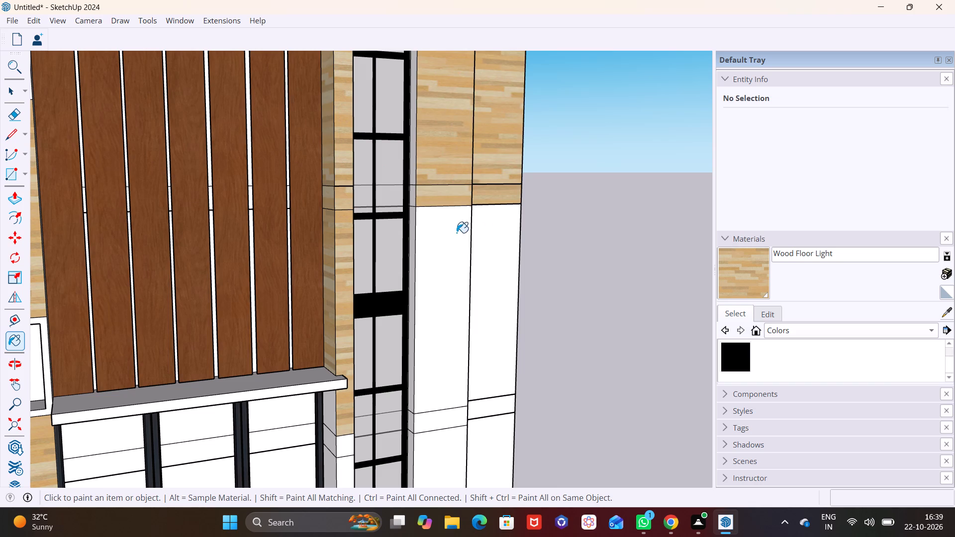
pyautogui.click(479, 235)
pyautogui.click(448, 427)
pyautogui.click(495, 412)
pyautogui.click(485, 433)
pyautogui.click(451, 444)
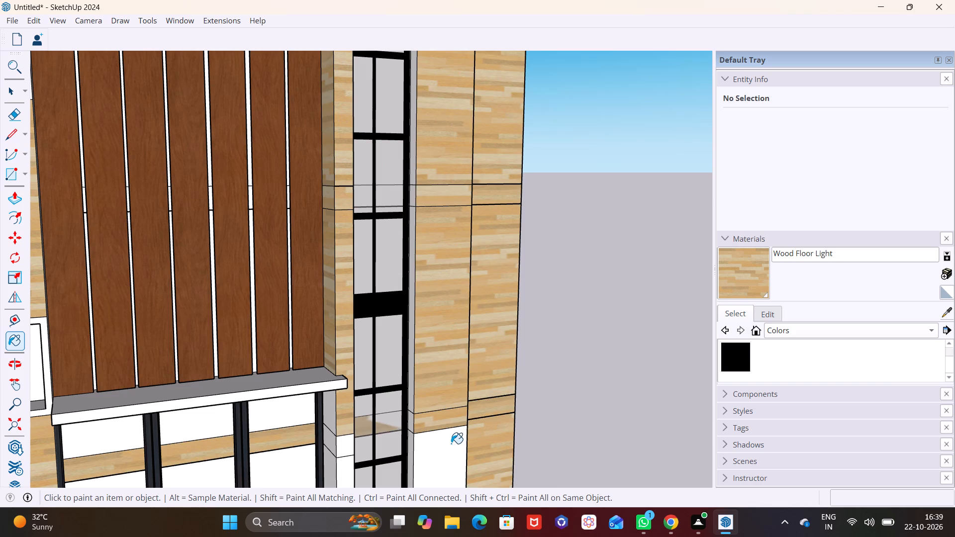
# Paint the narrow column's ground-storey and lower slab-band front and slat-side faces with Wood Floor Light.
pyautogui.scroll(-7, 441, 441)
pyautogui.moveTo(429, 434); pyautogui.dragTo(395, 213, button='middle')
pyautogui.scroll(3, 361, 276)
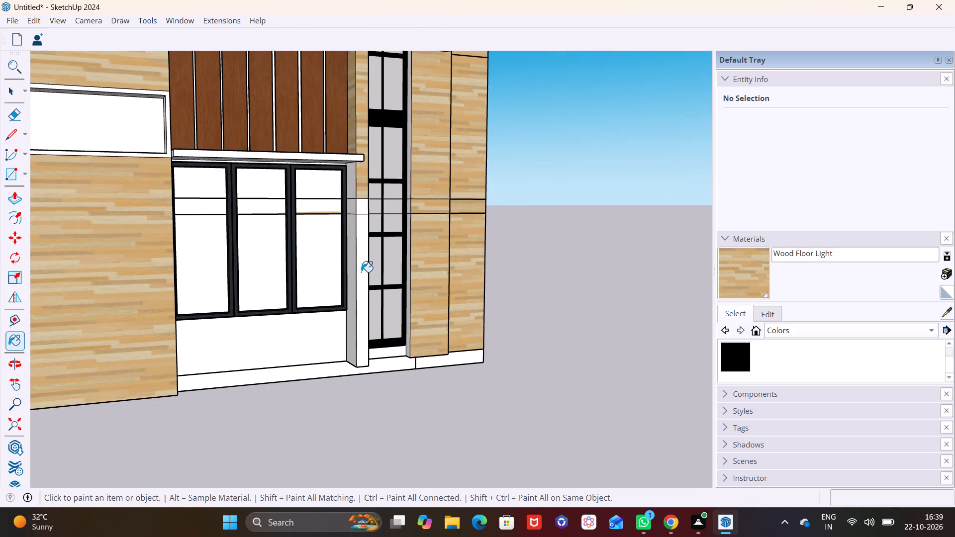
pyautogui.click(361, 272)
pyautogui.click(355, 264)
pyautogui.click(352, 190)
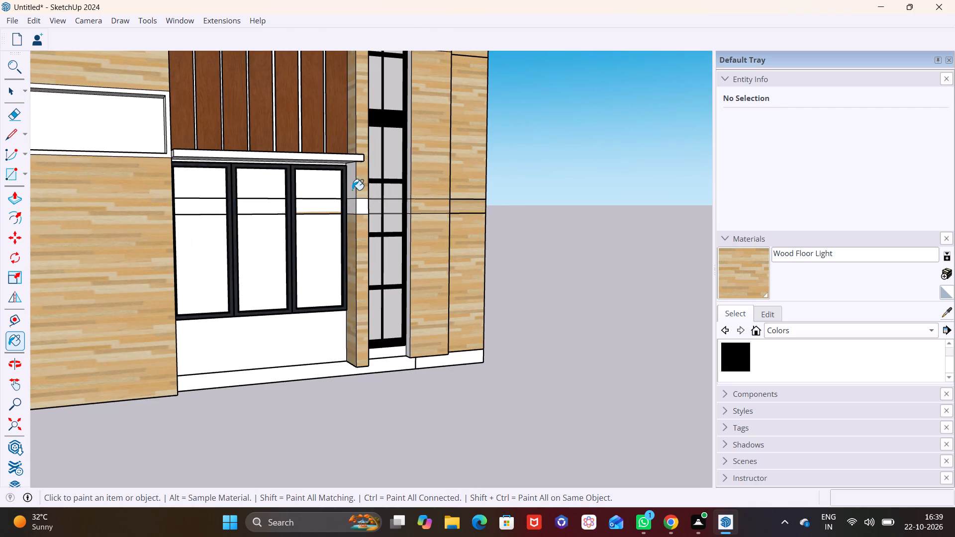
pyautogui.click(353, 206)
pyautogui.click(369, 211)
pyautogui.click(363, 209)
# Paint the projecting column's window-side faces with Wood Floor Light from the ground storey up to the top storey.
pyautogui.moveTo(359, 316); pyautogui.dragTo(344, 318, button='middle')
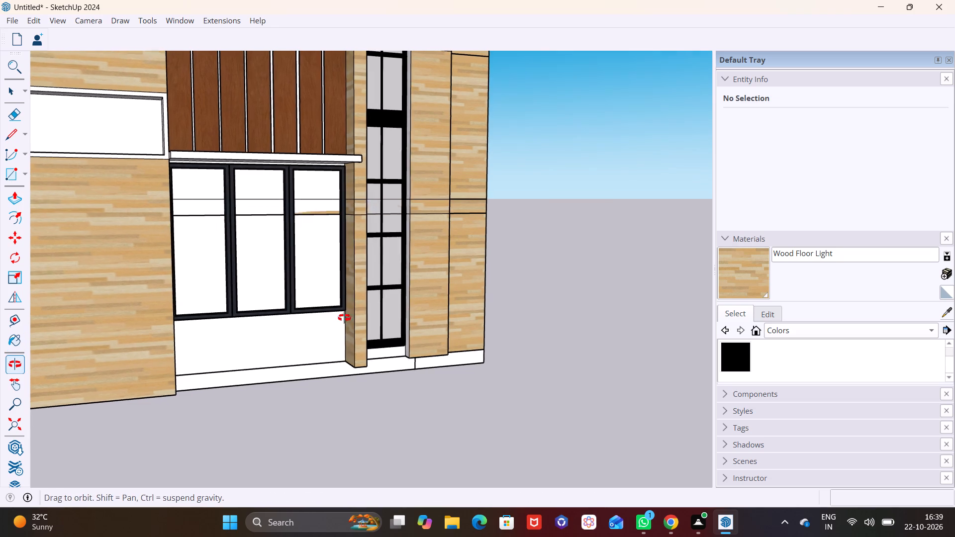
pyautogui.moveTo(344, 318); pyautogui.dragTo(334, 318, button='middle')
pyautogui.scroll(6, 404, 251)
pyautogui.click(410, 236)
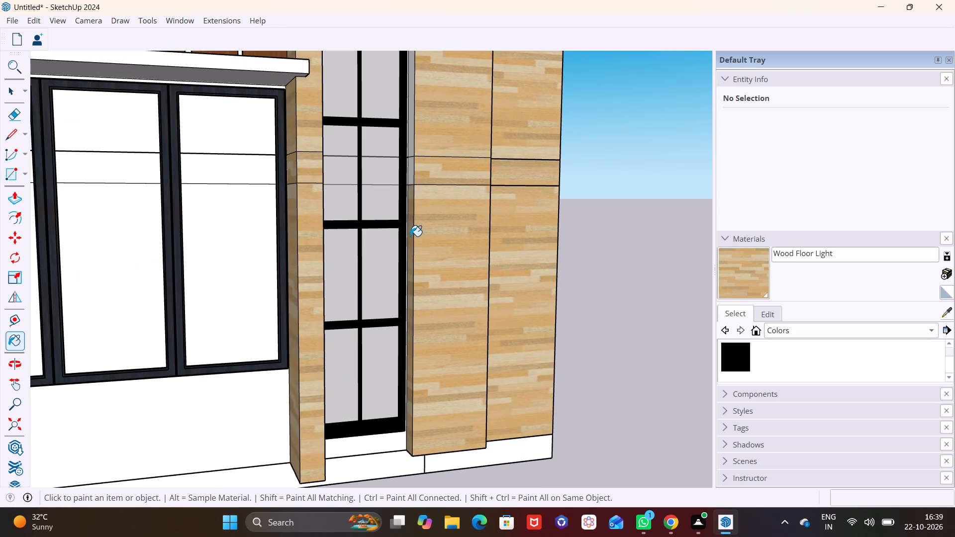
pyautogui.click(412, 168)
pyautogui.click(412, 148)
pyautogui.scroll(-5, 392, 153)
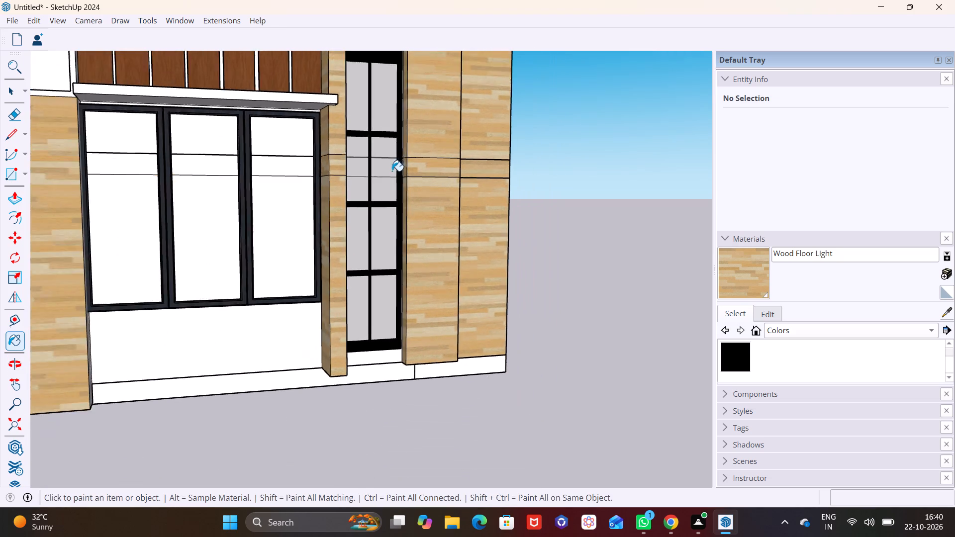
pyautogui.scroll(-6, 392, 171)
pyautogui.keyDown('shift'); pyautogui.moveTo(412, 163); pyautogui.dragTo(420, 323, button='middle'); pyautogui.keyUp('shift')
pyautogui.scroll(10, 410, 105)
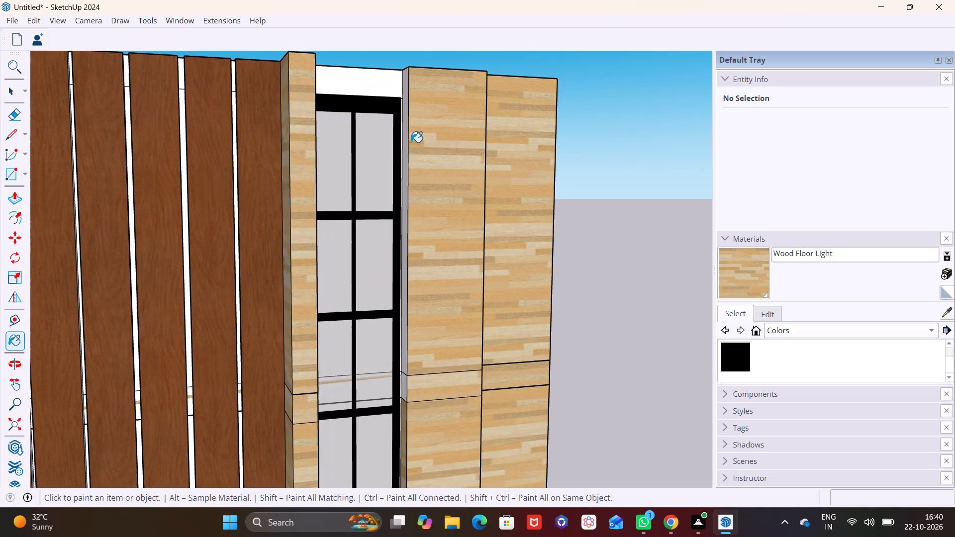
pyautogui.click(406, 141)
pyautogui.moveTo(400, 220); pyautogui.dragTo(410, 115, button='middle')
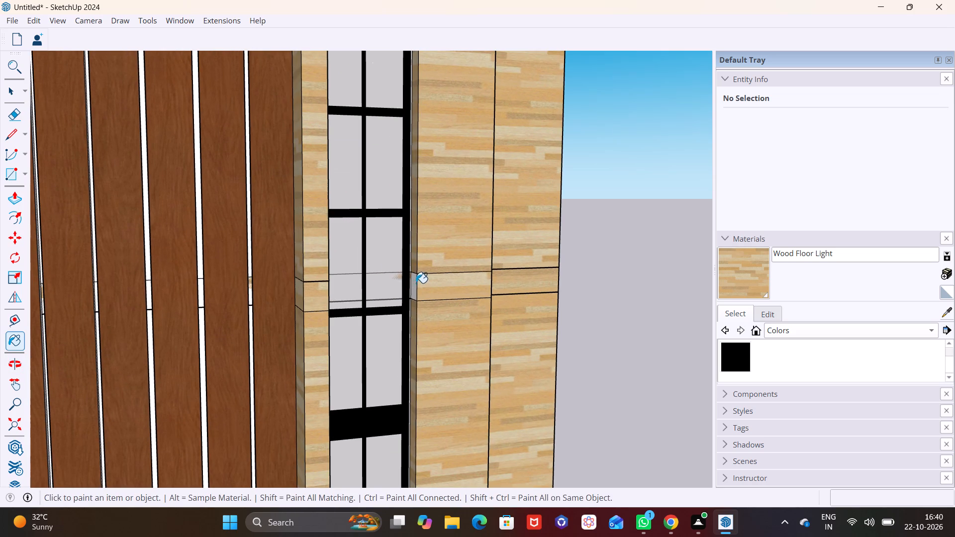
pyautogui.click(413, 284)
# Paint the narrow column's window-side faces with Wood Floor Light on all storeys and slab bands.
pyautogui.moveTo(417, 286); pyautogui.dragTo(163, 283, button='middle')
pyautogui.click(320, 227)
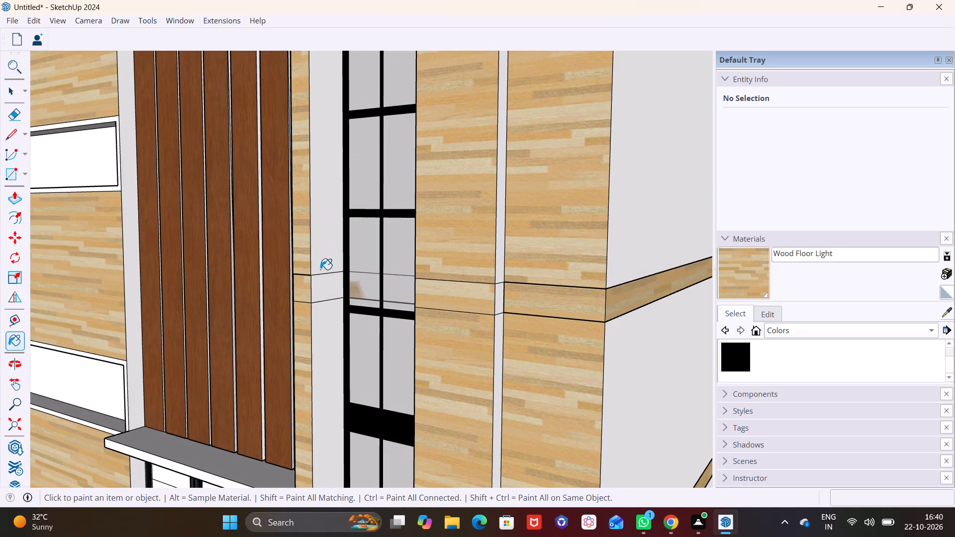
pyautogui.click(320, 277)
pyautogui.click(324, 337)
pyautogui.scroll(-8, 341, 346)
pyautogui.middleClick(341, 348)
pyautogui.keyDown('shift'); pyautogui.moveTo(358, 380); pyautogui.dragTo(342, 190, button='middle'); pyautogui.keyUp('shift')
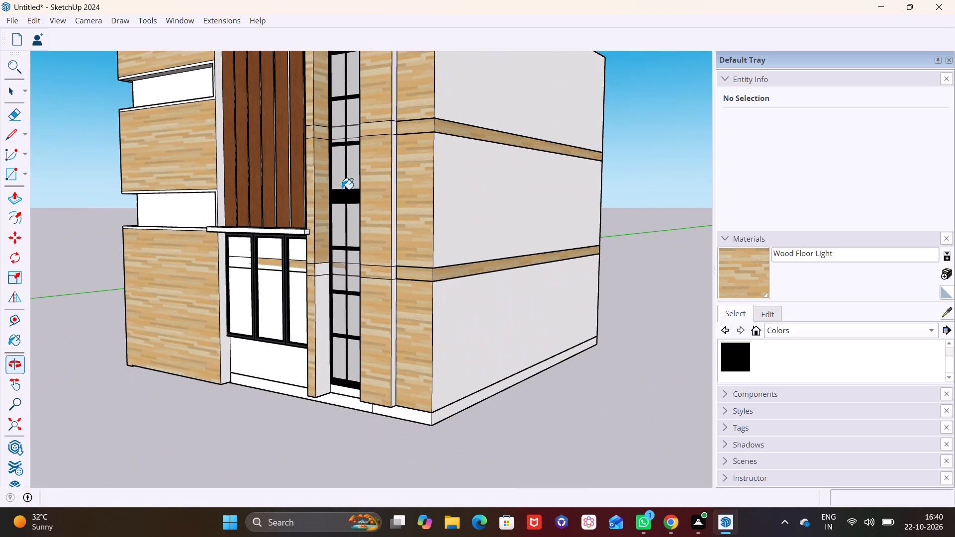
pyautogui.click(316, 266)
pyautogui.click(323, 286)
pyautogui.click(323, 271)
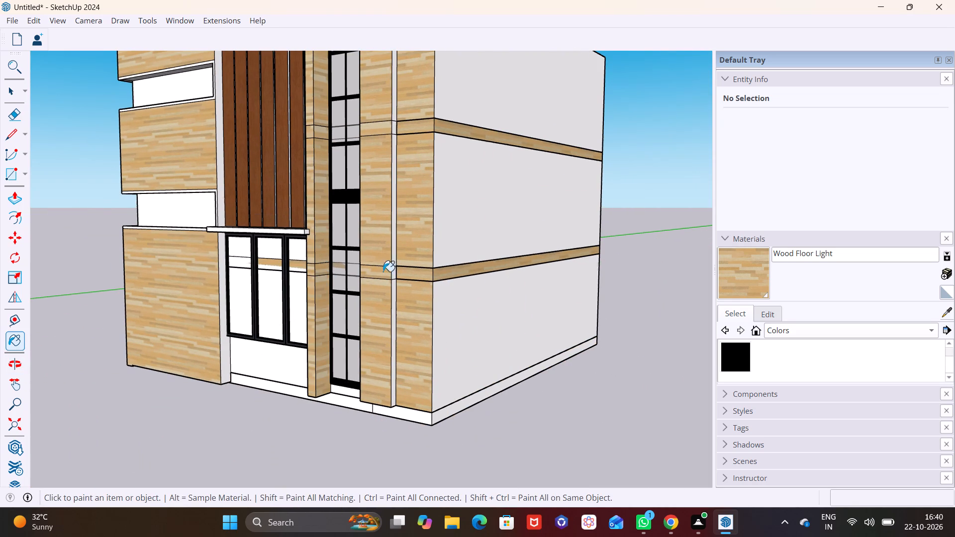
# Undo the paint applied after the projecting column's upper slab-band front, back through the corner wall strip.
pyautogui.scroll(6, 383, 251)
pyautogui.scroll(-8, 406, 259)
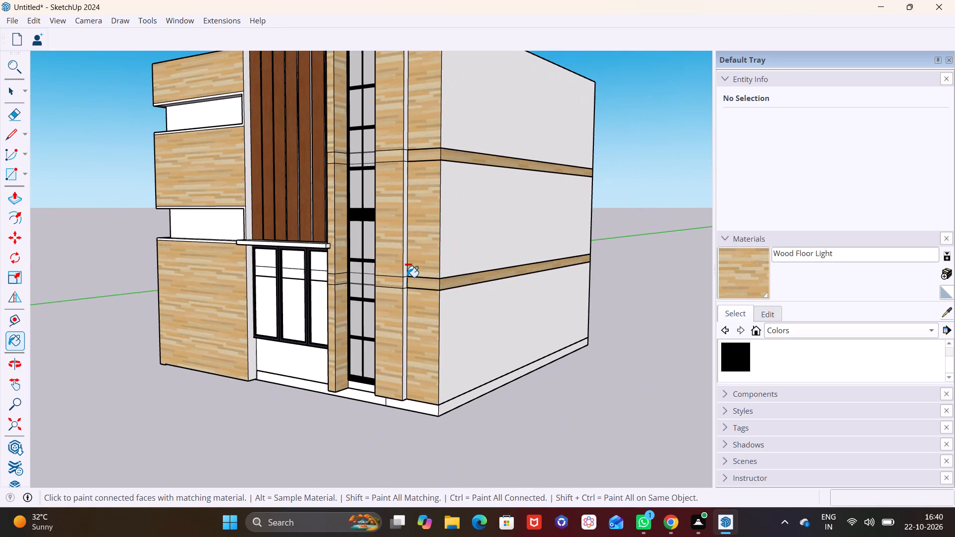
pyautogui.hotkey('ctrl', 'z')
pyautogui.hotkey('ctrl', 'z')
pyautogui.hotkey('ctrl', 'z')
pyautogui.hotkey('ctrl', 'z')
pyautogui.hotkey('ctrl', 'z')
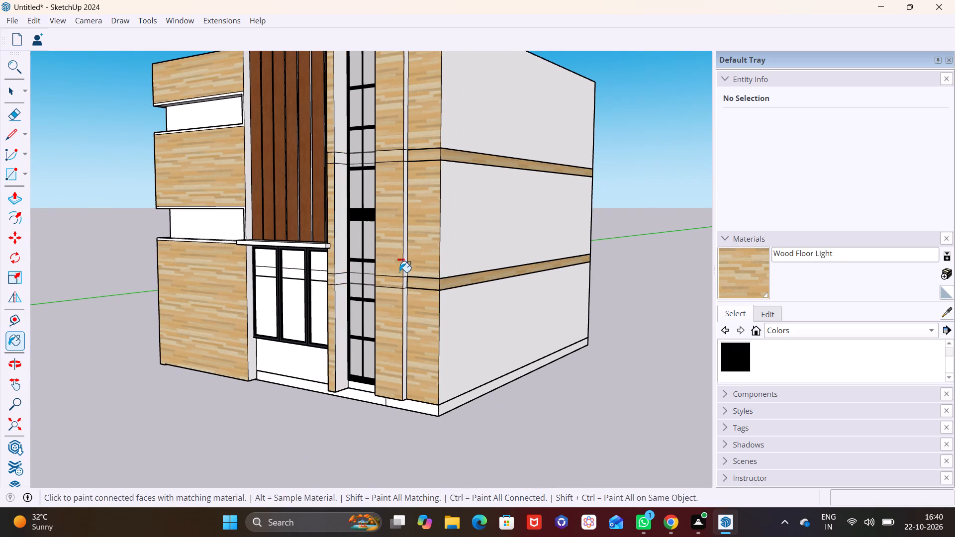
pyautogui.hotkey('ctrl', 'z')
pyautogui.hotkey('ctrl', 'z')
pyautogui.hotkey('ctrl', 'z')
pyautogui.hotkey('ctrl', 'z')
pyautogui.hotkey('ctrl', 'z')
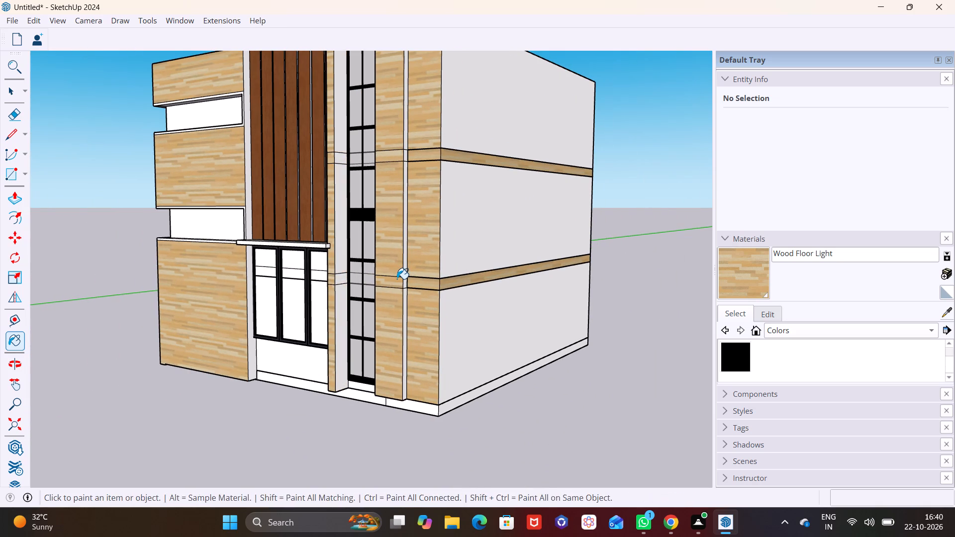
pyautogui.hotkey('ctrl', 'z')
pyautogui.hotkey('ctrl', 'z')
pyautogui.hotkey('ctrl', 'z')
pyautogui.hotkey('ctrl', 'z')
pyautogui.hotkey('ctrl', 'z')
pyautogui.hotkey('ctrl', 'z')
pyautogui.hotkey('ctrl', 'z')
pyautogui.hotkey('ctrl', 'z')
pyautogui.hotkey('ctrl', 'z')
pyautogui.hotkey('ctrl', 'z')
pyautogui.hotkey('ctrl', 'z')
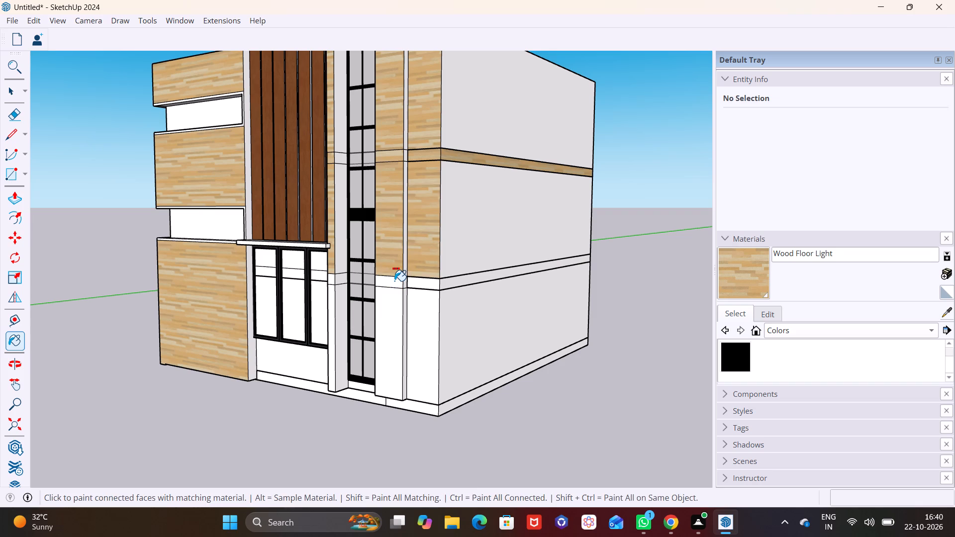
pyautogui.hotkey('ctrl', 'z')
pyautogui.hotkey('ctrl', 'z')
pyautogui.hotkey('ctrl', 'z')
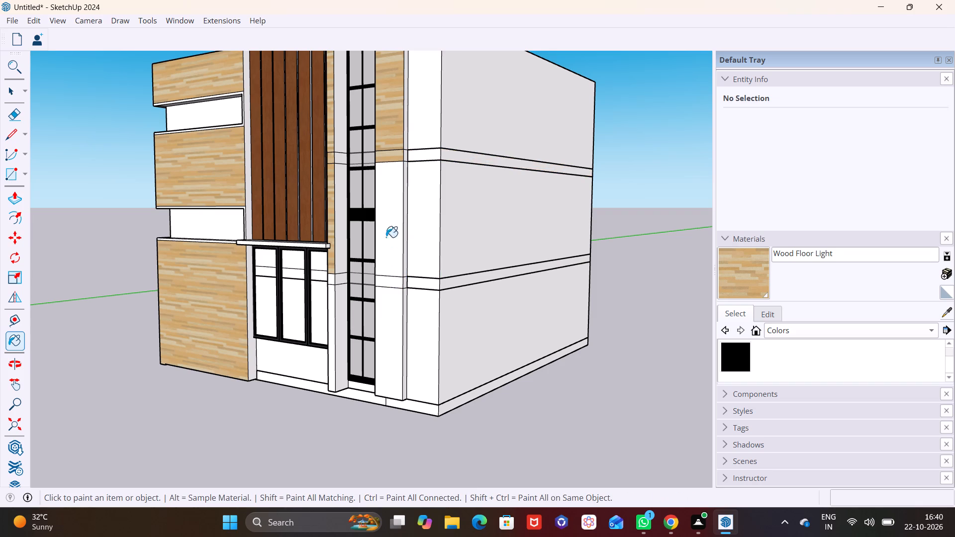
# Paint the projecting column's middle-storey, ground-storey and lower slab-band front faces with Wood Floor Light, leaving the corner wall white.
pyautogui.click(383, 216)
pyautogui.click(387, 306)
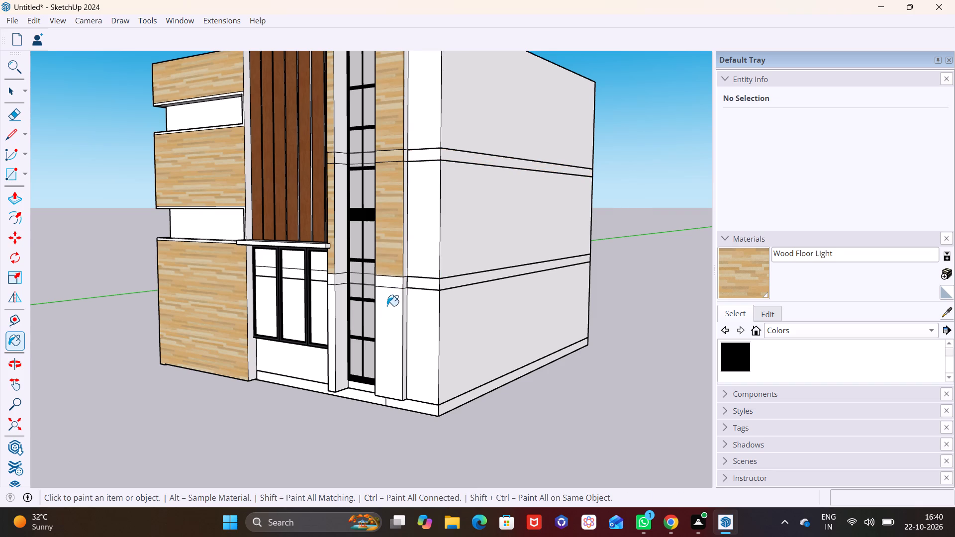
pyautogui.scroll(3, 391, 294)
pyautogui.click(389, 278)
# Paint the projecting column's outer side faces next to the white corner wall with Wood Floor Light over its full height.
pyautogui.moveTo(389, 278); pyautogui.dragTo(316, 283, button='middle')
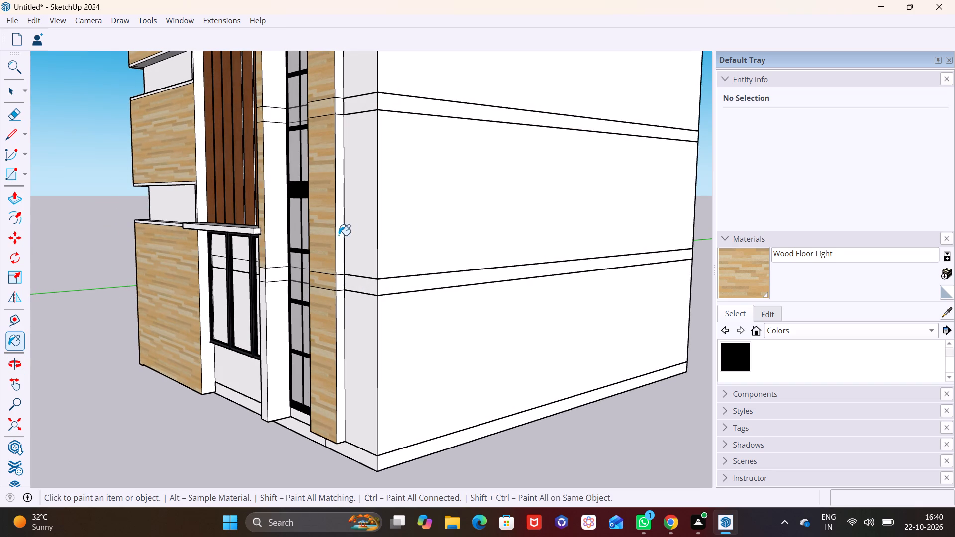
pyautogui.click(342, 231)
pyautogui.click(341, 284)
pyautogui.click(339, 310)
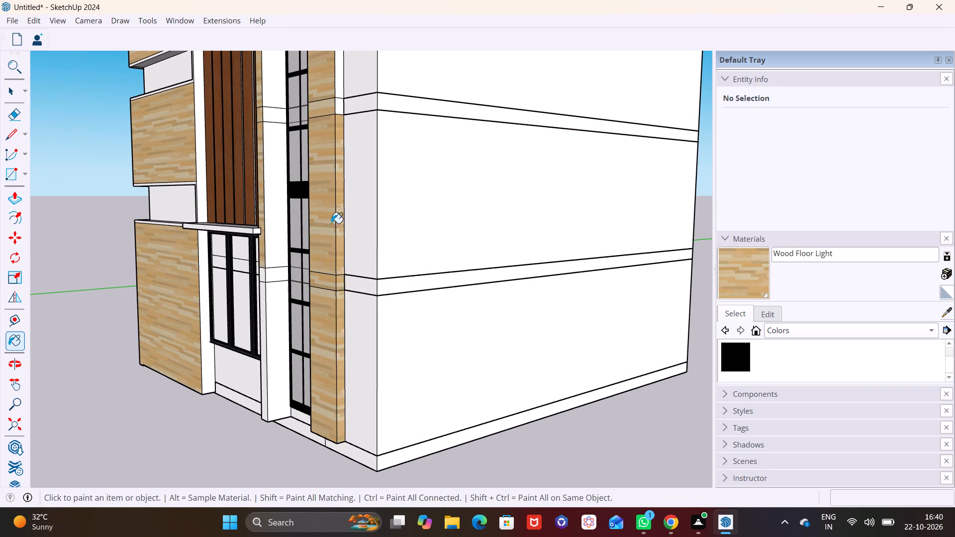
pyautogui.scroll(-2, 328, 203)
pyautogui.moveTo(329, 153); pyautogui.dragTo(332, 320, button='middle')
pyautogui.scroll(3, 333, 288)
pyautogui.click(340, 292)
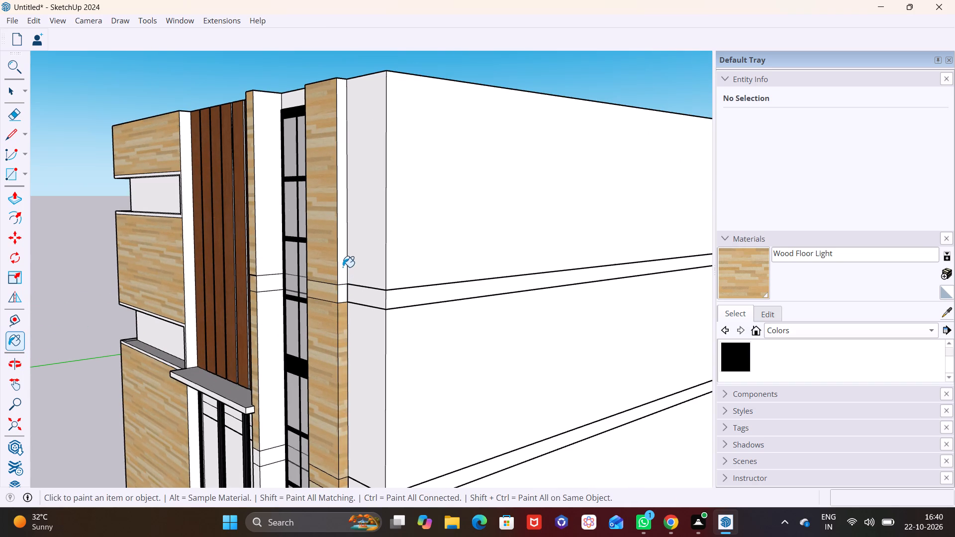
pyautogui.click(343, 267)
# Paint the narrow column's window-side faces over its full height and its lower slab-band and ground-storey front with Wood Floor Light.
pyautogui.scroll(-2, 332, 260)
pyautogui.click(278, 201)
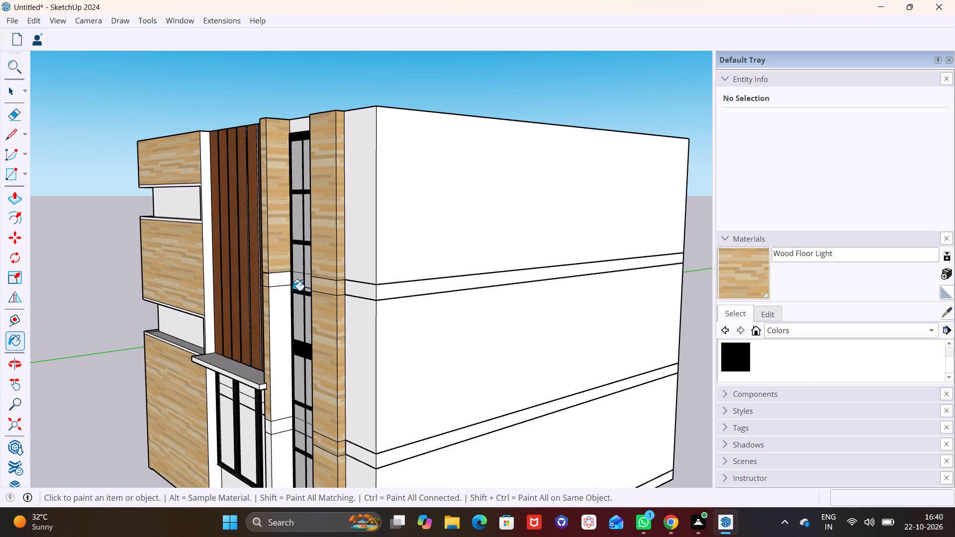
pyautogui.click(276, 280)
pyautogui.click(280, 309)
pyautogui.moveTo(290, 335); pyautogui.dragTo(337, 110, button='middle')
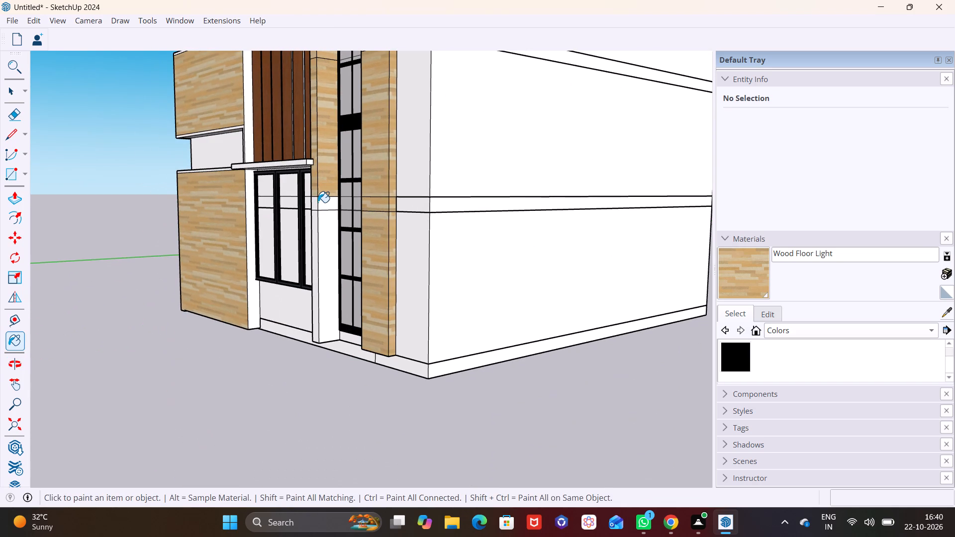
pyautogui.click(318, 202)
pyautogui.click(312, 206)
pyautogui.click(325, 208)
pyautogui.click(322, 226)
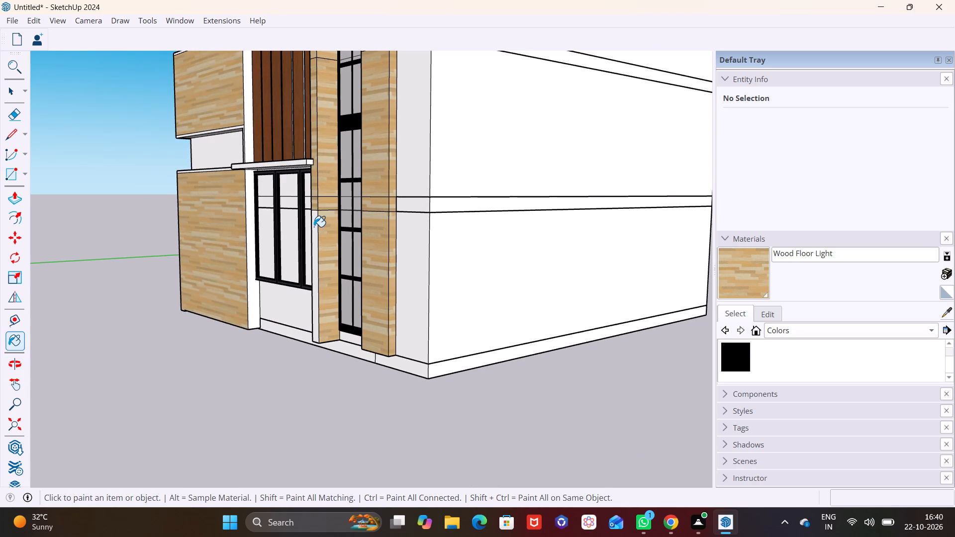
pyautogui.click(313, 227)
# Paint the projecting column's window-side faces with Wood Floor Light from the top storey down to the ground storey.
pyautogui.moveTo(340, 158); pyautogui.dragTo(374, 246, button='middle')
pyautogui.moveTo(362, 216); pyautogui.dragTo(593, 179, button='middle')
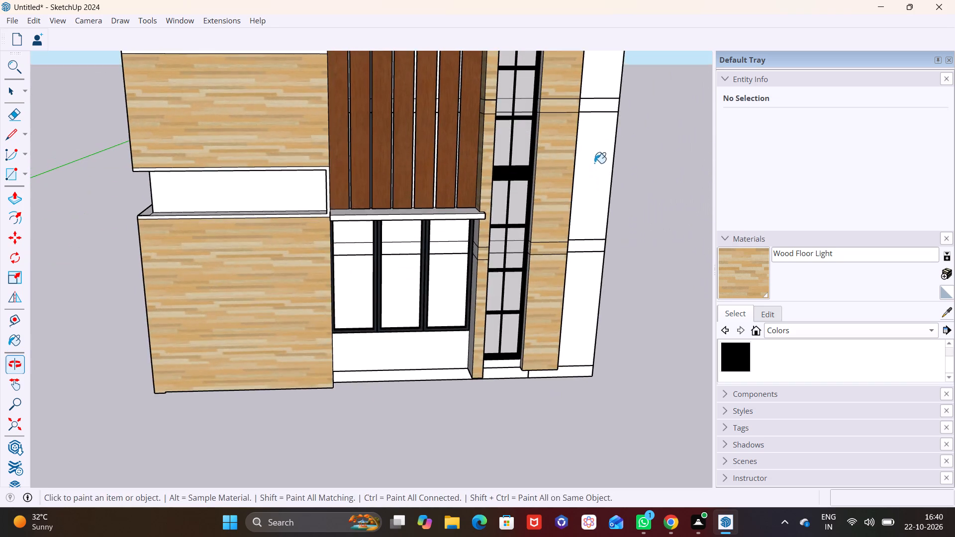
pyautogui.keyDown('shift'); pyautogui.moveTo(546, 118); pyautogui.dragTo(481, 303, button='middle'); pyautogui.keyUp('shift')
pyautogui.moveTo(484, 297); pyautogui.dragTo(619, 223, button='middle')
pyautogui.scroll(3, 549, 229)
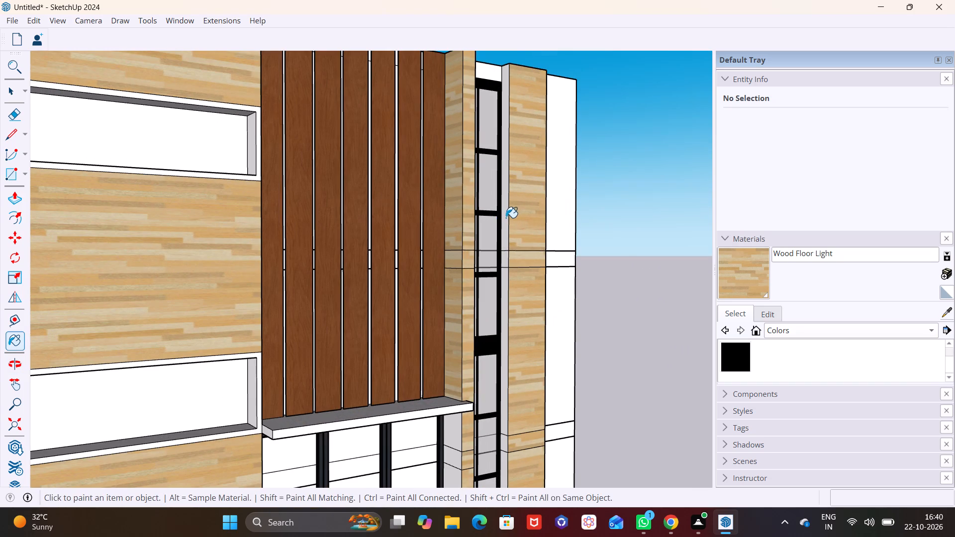
pyautogui.click(506, 213)
pyautogui.click(504, 261)
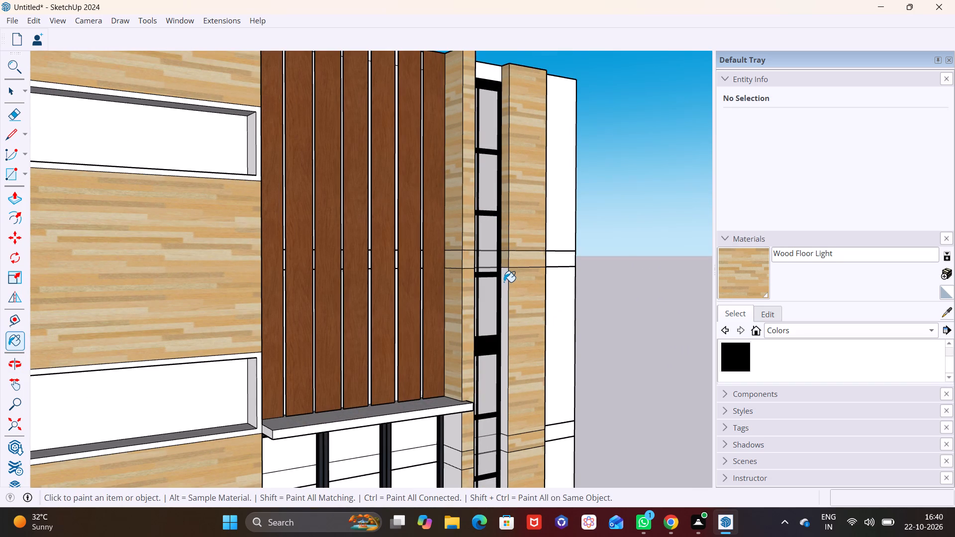
pyautogui.click(504, 282)
pyautogui.keyDown('shift'); pyautogui.moveTo(504, 285); pyautogui.dragTo(490, 110, button='middle'); pyautogui.keyUp('shift')
pyautogui.click(489, 269)
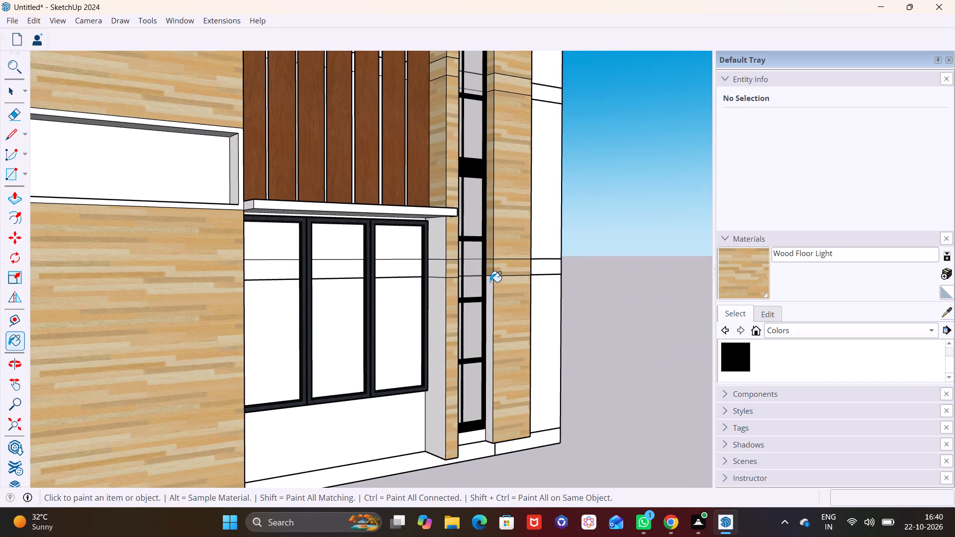
pyautogui.click(490, 287)
# Paint the narrow column's remaining side faces beside the ground-floor three-panel window with Wood Floor Light.
pyautogui.scroll(-5, 489, 273)
pyautogui.click(460, 297)
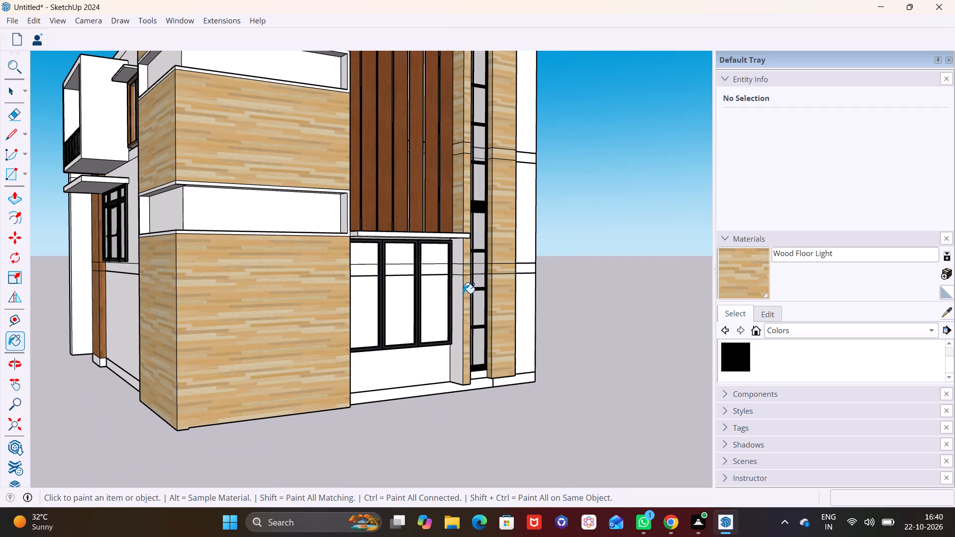
pyautogui.click(460, 269)
pyautogui.click(457, 254)
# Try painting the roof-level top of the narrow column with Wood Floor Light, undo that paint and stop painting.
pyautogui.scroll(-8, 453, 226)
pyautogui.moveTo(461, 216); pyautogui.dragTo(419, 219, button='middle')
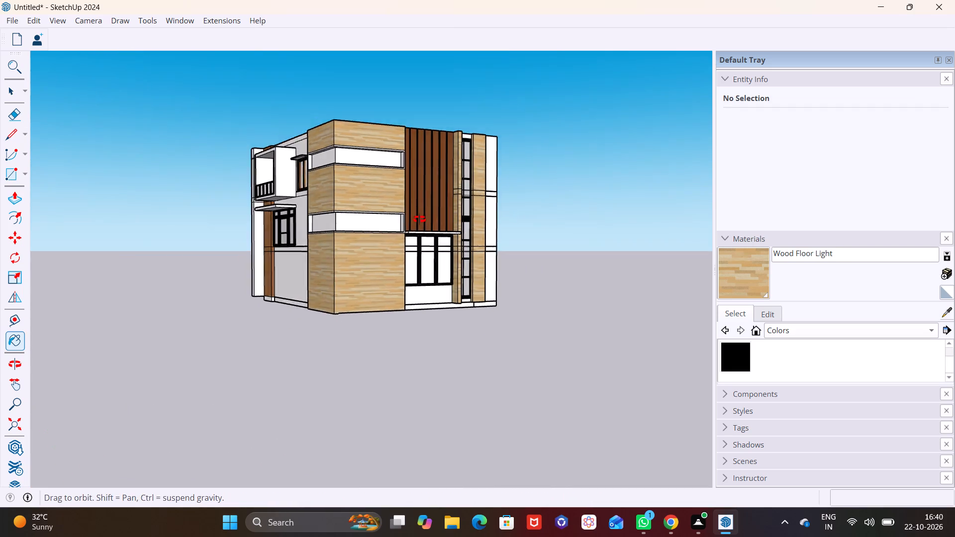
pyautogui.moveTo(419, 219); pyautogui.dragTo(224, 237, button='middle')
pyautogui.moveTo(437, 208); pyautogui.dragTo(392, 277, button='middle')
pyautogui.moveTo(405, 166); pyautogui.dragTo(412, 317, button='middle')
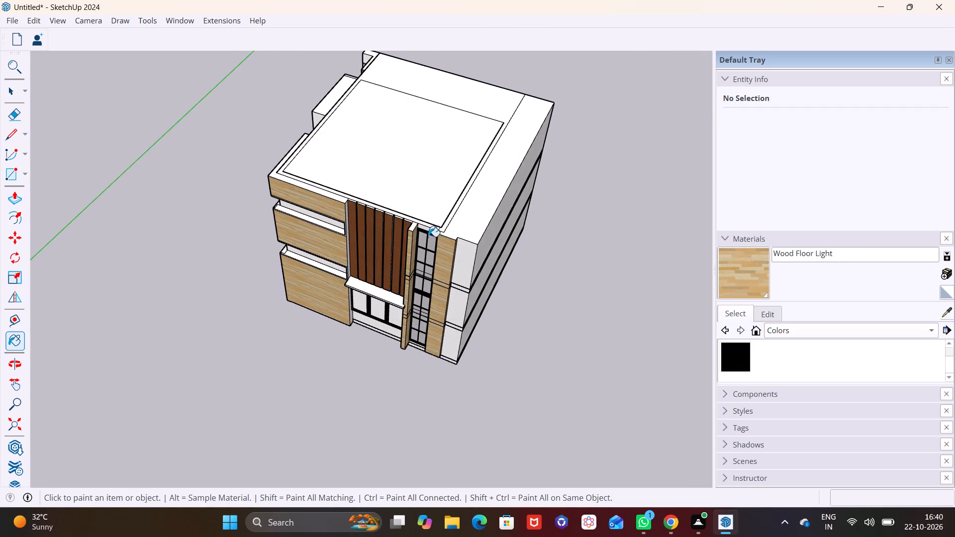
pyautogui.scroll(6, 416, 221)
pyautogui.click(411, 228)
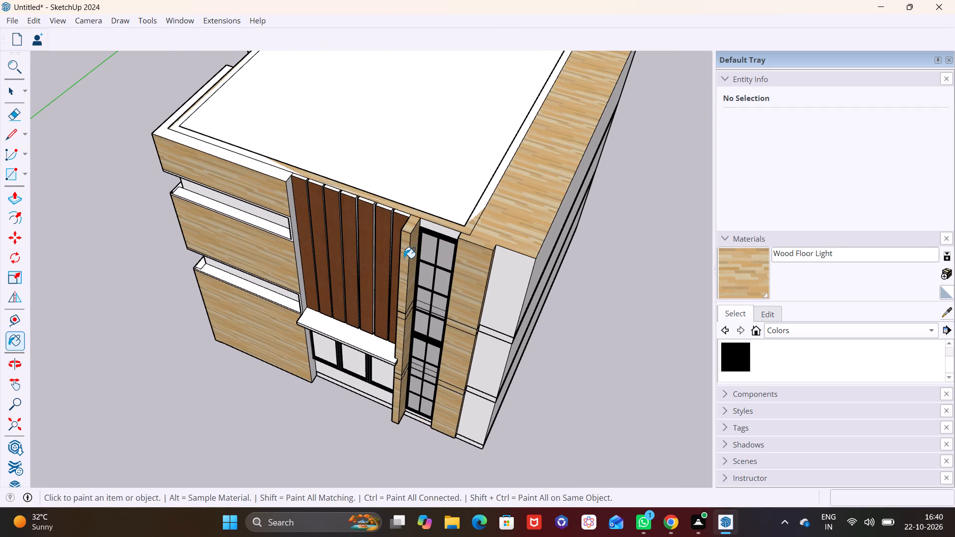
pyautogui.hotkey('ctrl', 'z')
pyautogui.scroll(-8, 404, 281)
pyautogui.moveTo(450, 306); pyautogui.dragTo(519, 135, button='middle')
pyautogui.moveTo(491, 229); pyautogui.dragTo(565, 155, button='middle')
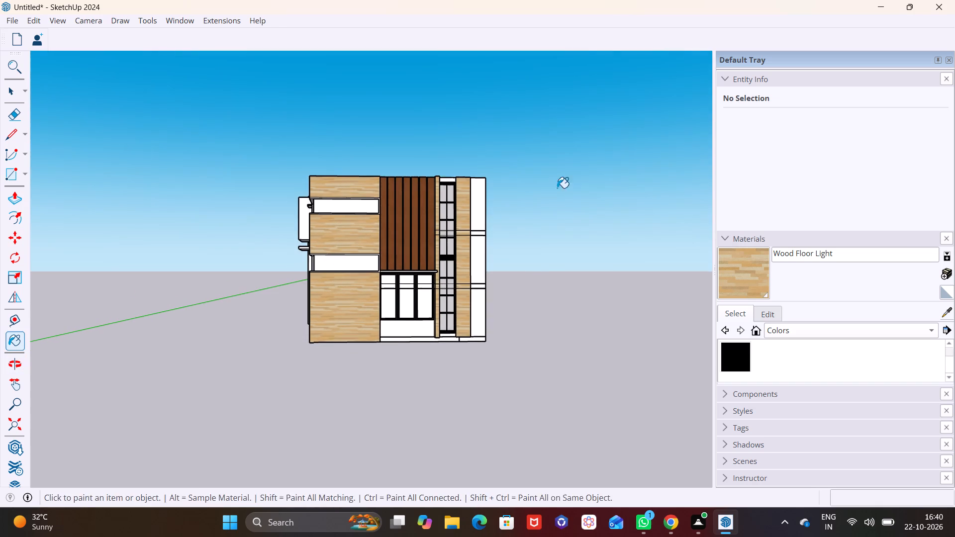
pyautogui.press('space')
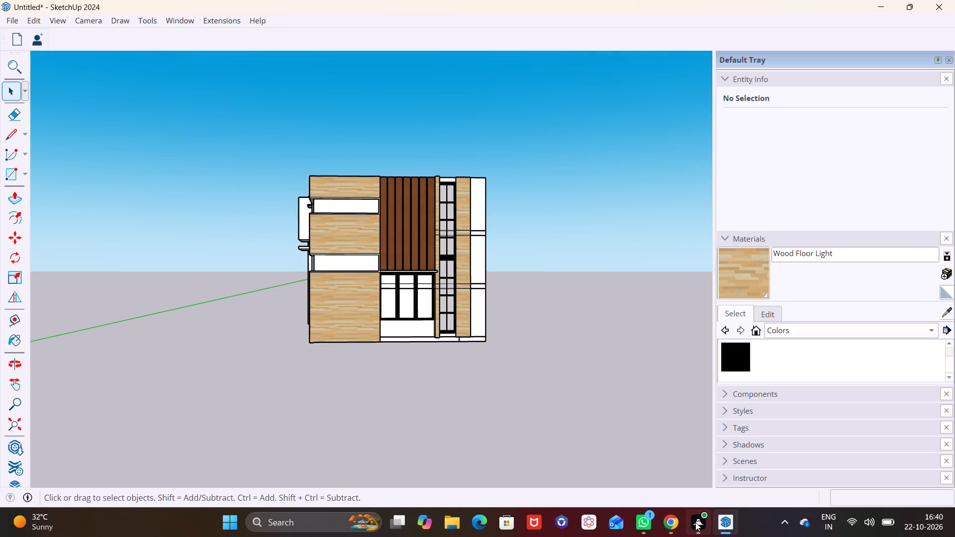
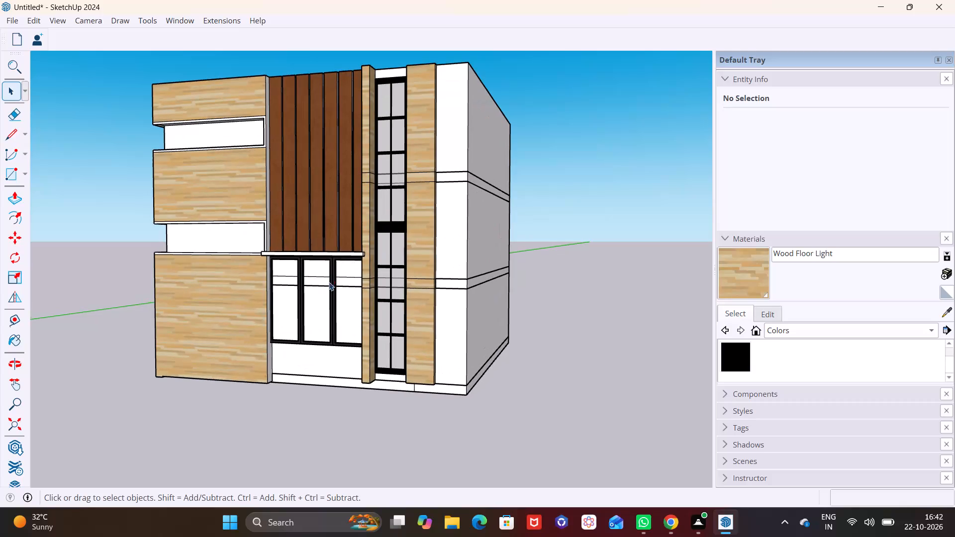
# Examine the wood-clad facades, the column windows and the blank end wall from several angles.
pyautogui.moveTo(329, 282); pyautogui.dragTo(311, 359, button='middle')
pyautogui.scroll(3, 366, 256)
pyautogui.moveTo(373, 253); pyautogui.dragTo(425, 271, button='middle')
pyautogui.scroll(4, 463, 266)
pyautogui.keyDown('shift'); pyautogui.moveTo(460, 267); pyautogui.dragTo(303, 291, button='middle'); pyautogui.keyUp('shift')
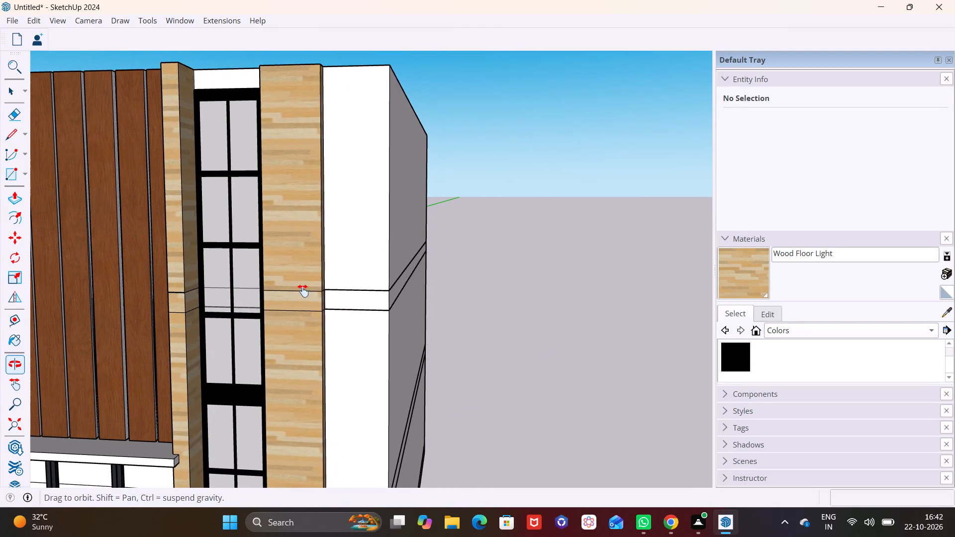
pyautogui.keyDown('shift'); pyautogui.moveTo(303, 291); pyautogui.dragTo(302, 288, button='middle'); pyautogui.keyUp('shift')
pyautogui.scroll(-9, 312, 265)
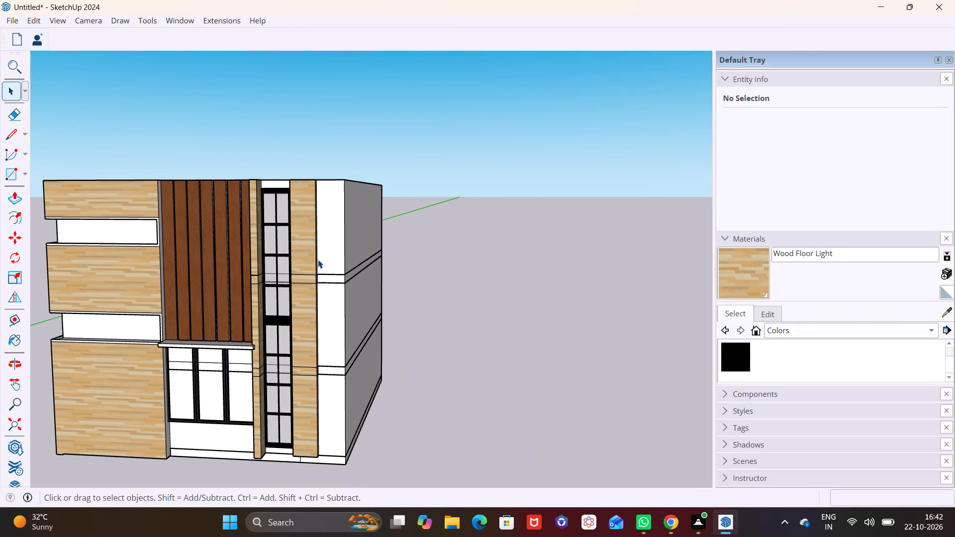
pyautogui.scroll(-4, 359, 269)
pyautogui.moveTo(433, 306); pyautogui.dragTo(746, 296, button='middle')
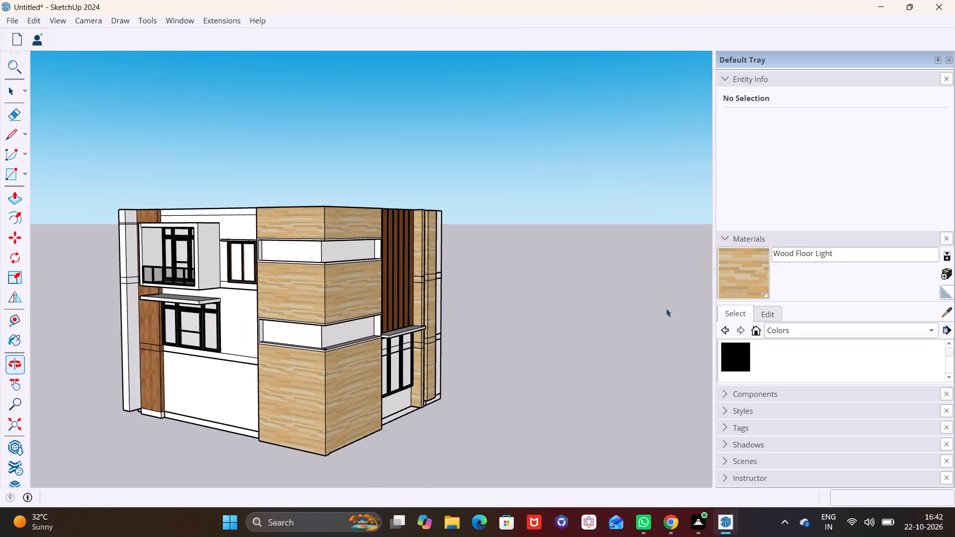
pyautogui.scroll(1, 374, 333)
pyautogui.scroll(-7, 371, 336)
pyautogui.moveTo(358, 351); pyautogui.dragTo(276, 355, button='middle')
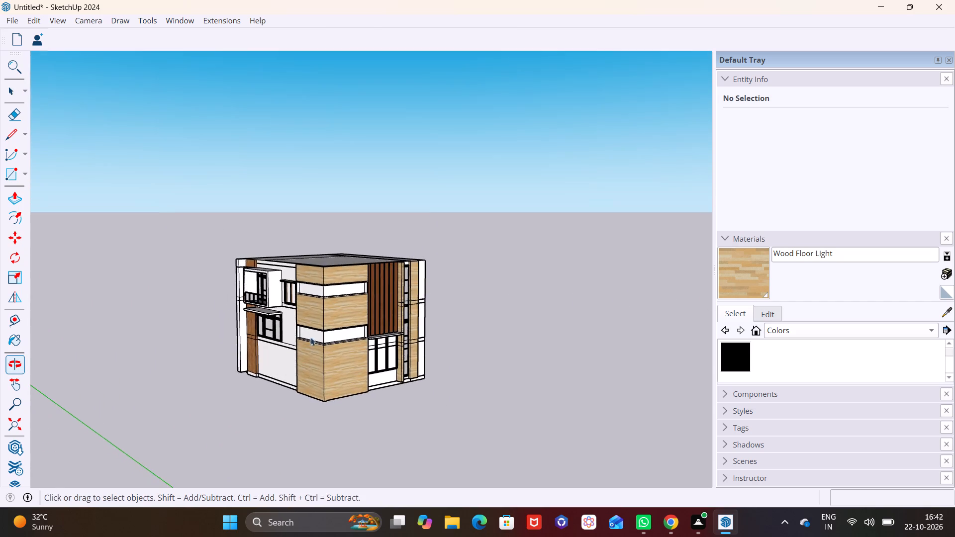
pyautogui.scroll(4, 325, 331)
pyautogui.moveTo(352, 324); pyautogui.dragTo(213, 304, button='middle')
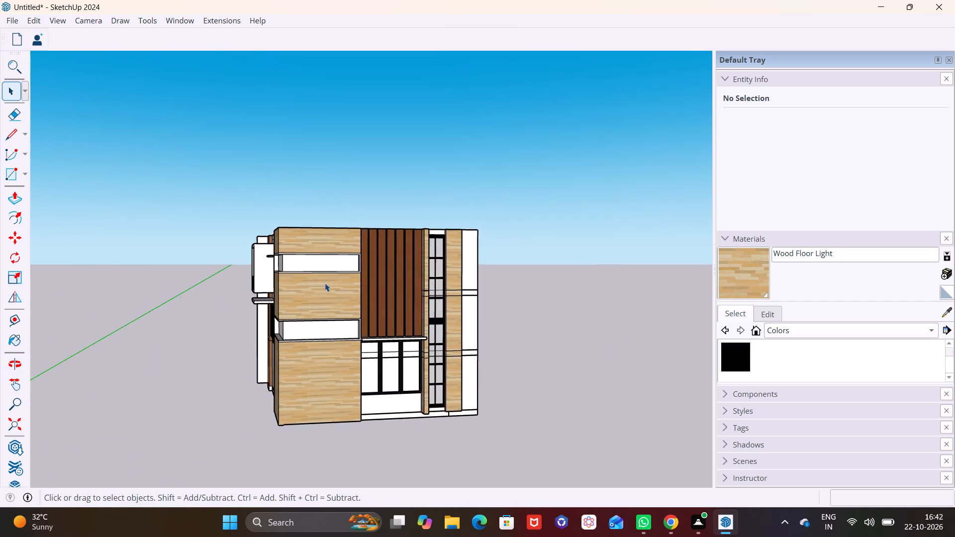
pyautogui.scroll(4, 328, 282)
pyautogui.keyDown('shift'); pyautogui.moveTo(417, 288); pyautogui.dragTo(290, 299, button='middle'); pyautogui.keyUp('shift')
pyautogui.moveTo(358, 307); pyautogui.dragTo(203, 305, button='middle')
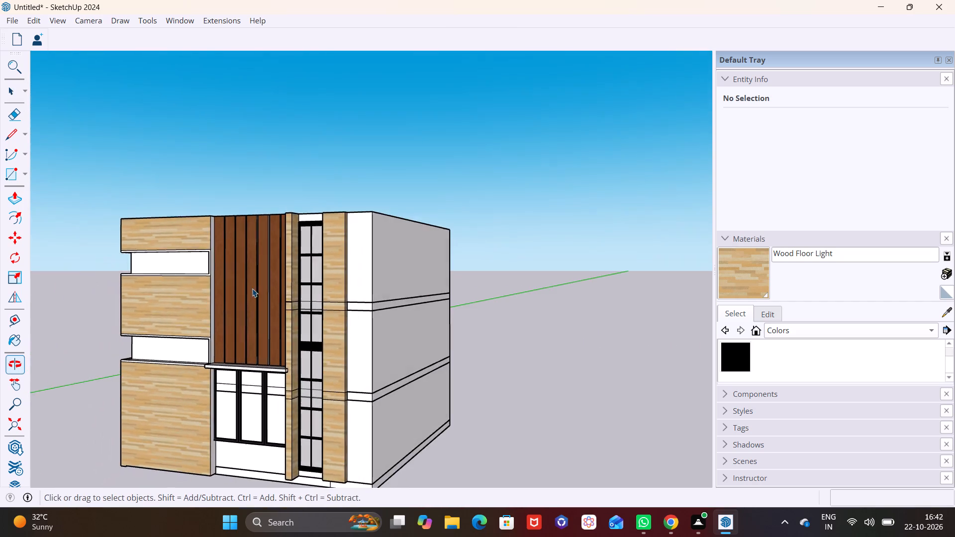
# Push/Pull the end-wall faces of all three storeys beside the projecting column outward by about 10' 3 9/16".
pyautogui.scroll(5, 321, 287)
pyautogui.keyDown('shift'); pyautogui.moveTo(469, 310); pyautogui.dragTo(412, 251, button='middle'); pyautogui.keyUp('shift')
pyautogui.click(362, 196)
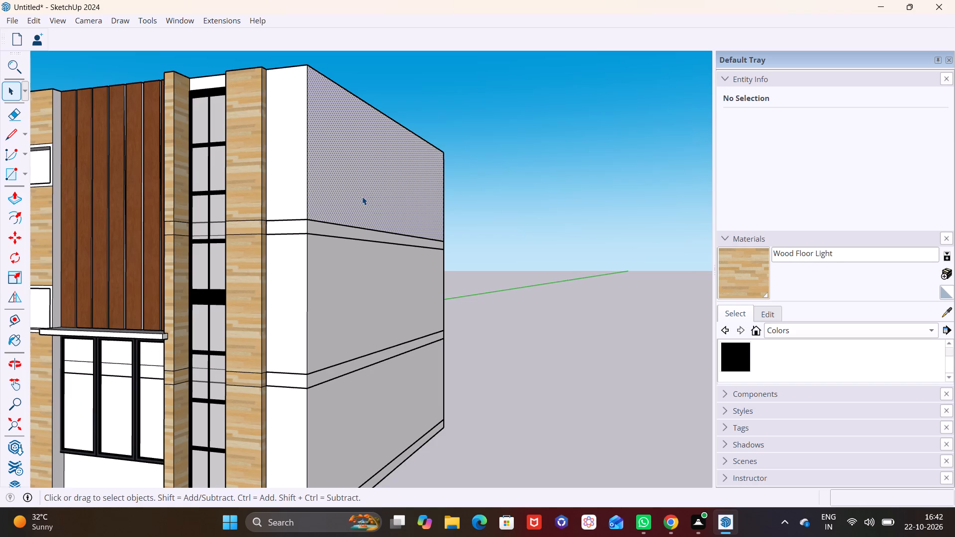
pyautogui.moveTo(362, 196); pyautogui.dragTo(372, 244, button='middle')
pyautogui.keyDown('ctrl'); pyautogui.click(408, 301); pyautogui.keyUp('ctrl')
pyautogui.keyDown('ctrl'); pyautogui.click(417, 391); pyautogui.keyUp('ctrl')
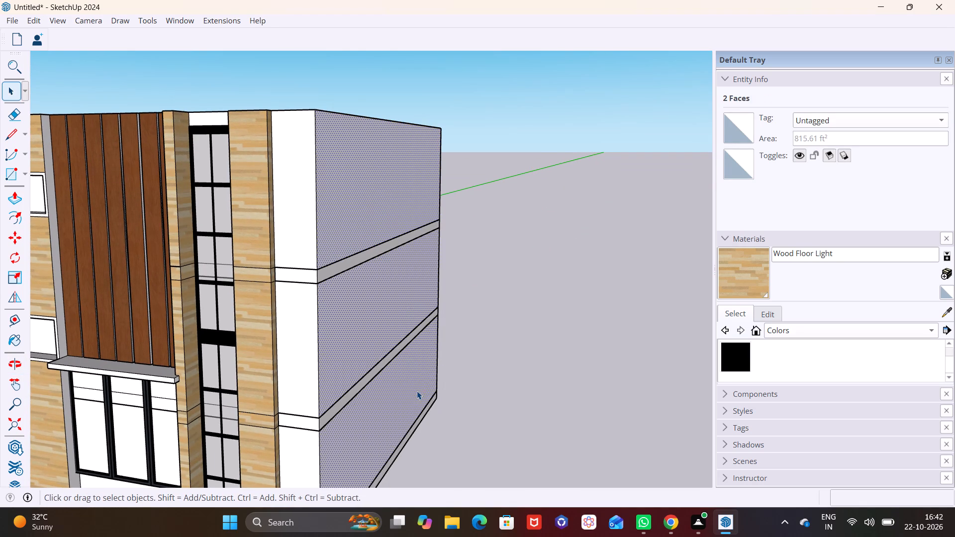
pyautogui.click(21, 196)
pyautogui.click(353, 213)
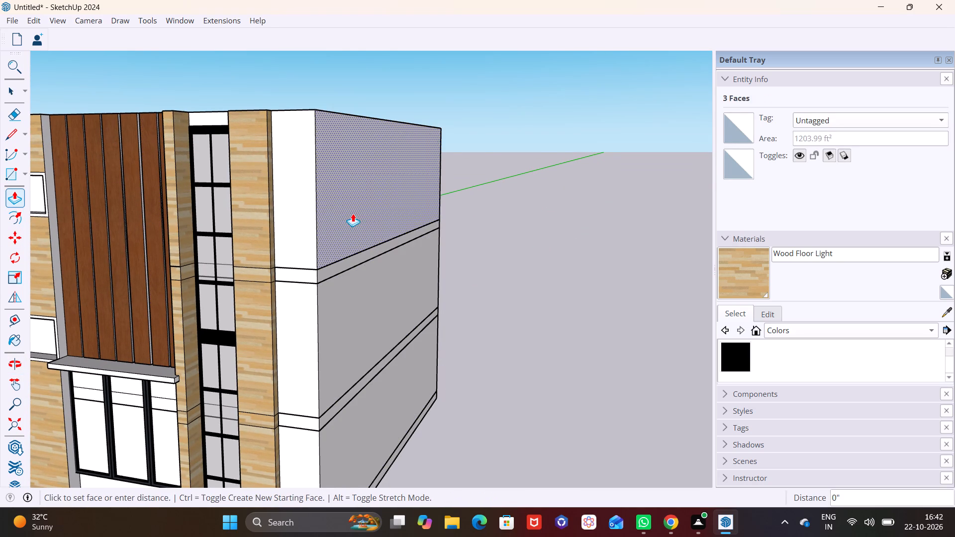
pyautogui.click(482, 207)
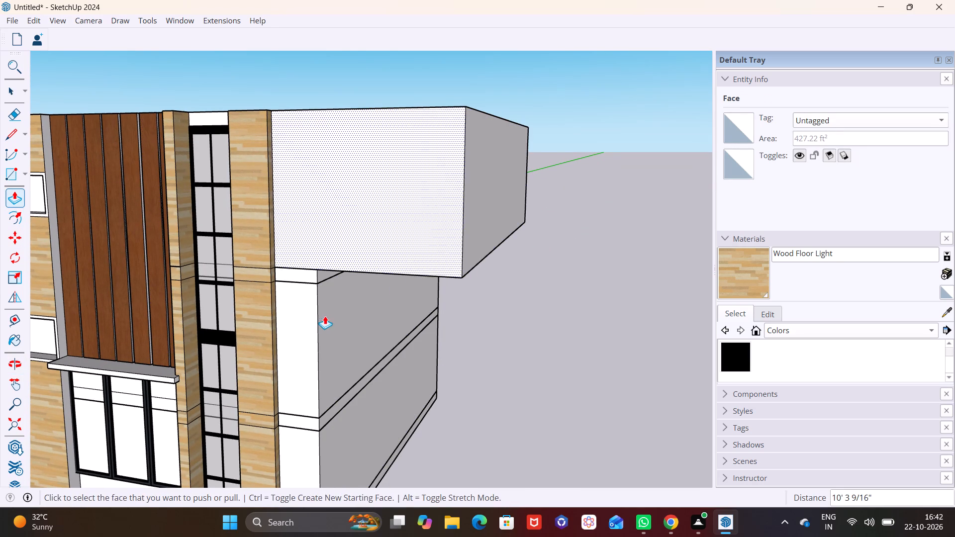
pyautogui.click(325, 316)
pyautogui.click(462, 273)
pyautogui.click(354, 441)
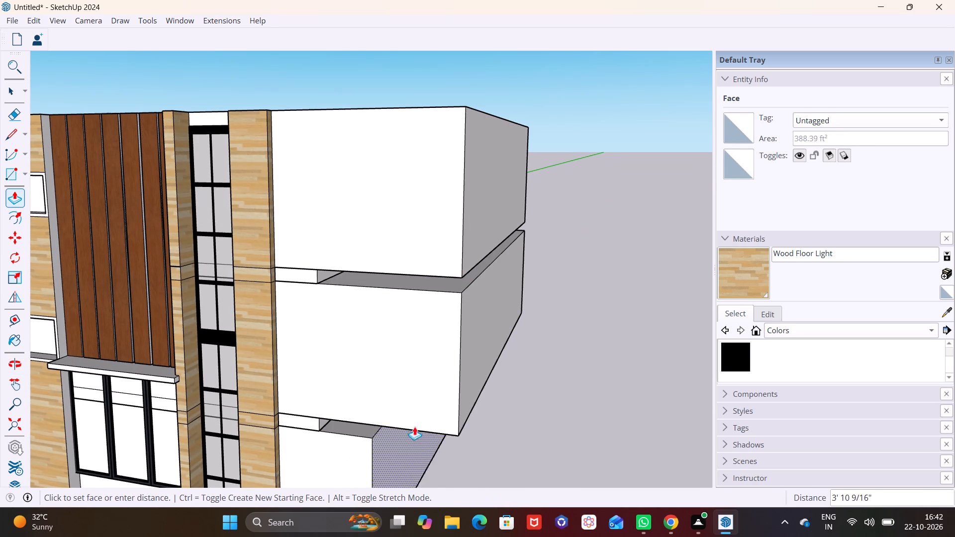
pyautogui.click(459, 417)
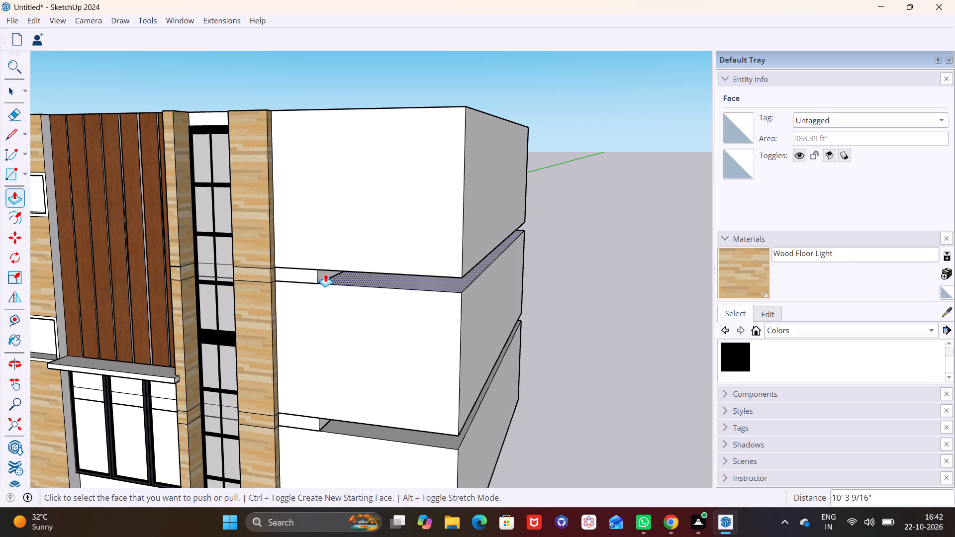
# Extend the end face of the upper slab band by 10' 3 9/16", flush with the extended storeys.
pyautogui.press('space')
pyautogui.click(323, 273)
pyautogui.tripleClick(323, 273)
pyautogui.click(325, 273)
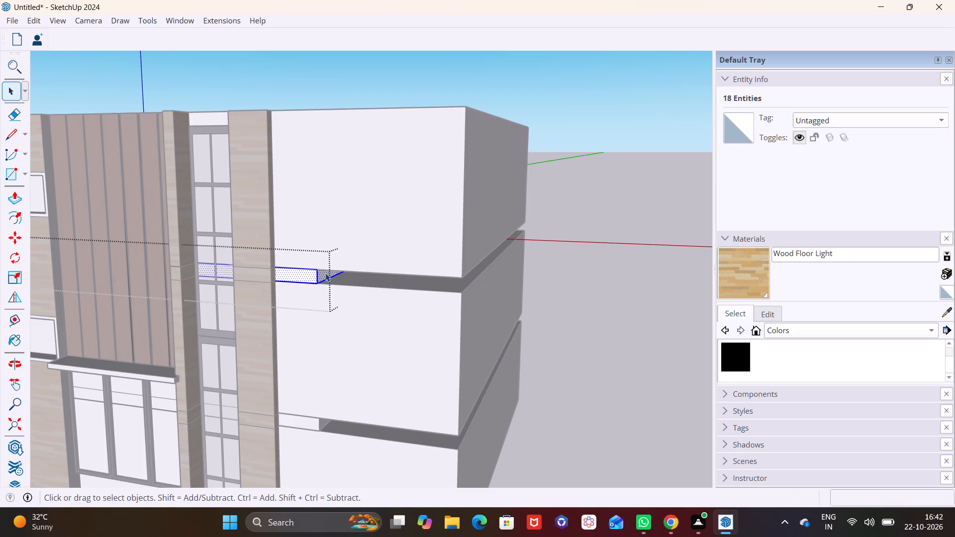
pyautogui.click(325, 274)
pyautogui.click(323, 276)
pyautogui.moveTo(325, 225); pyautogui.dragTo(347, 149, button='middle')
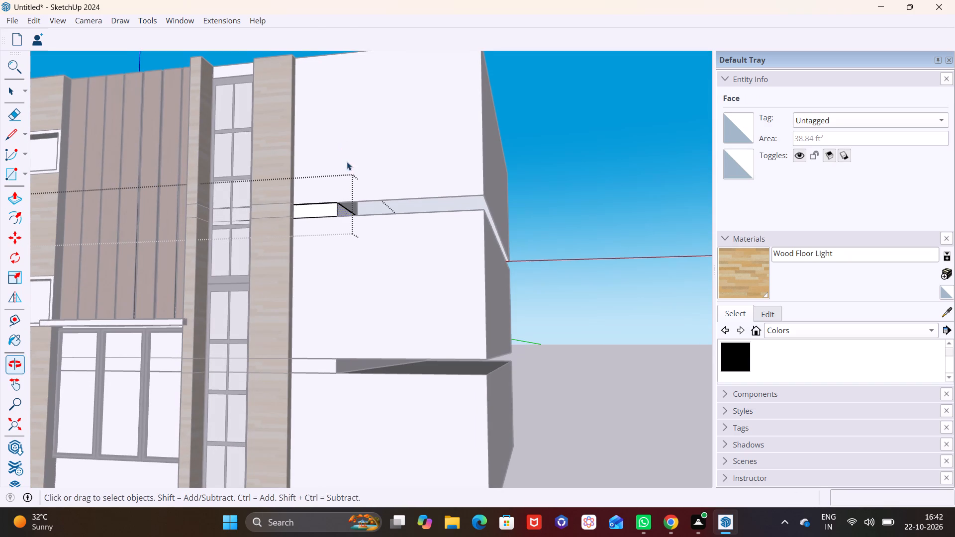
pyautogui.click(13, 194)
pyautogui.moveTo(301, 217); pyautogui.dragTo(224, 278, button='middle')
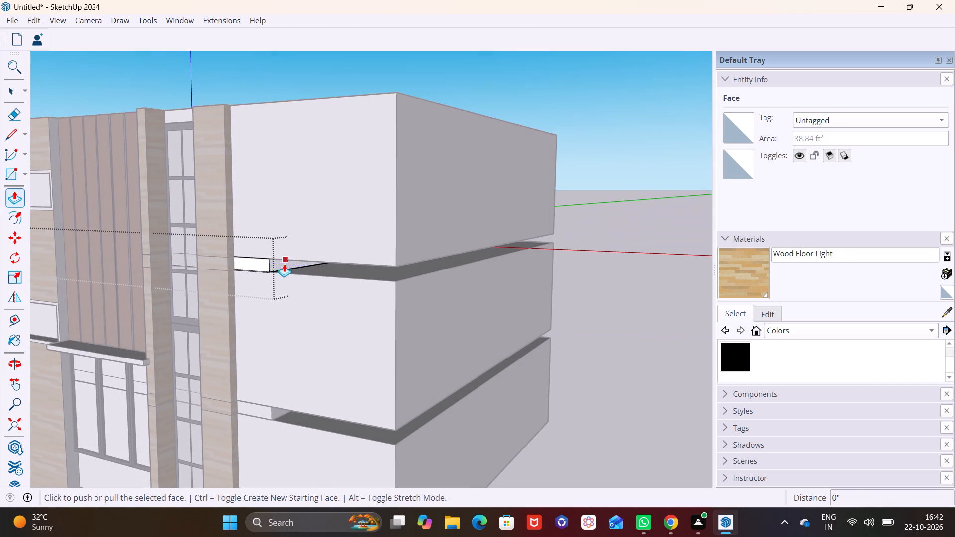
pyautogui.click(277, 264)
pyautogui.click(400, 258)
pyautogui.scroll(-3, 366, 331)
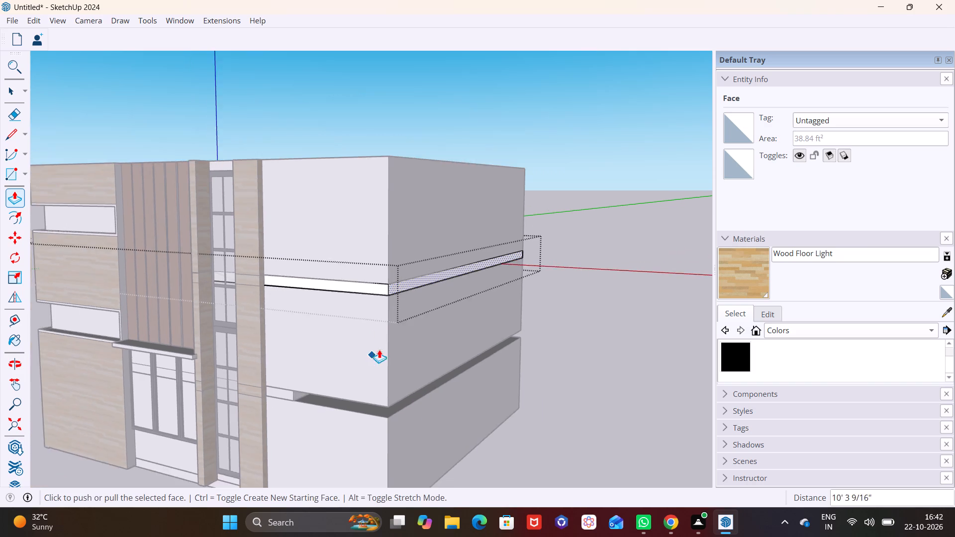
# Extend the end face of the lower slab band between ground and middle storeys flush with the extended walls.
pyautogui.keyDown('shift'); pyautogui.moveTo(380, 346); pyautogui.dragTo(394, 210, button='middle'); pyautogui.keyUp('shift')
pyautogui.scroll(7, 353, 317)
pyautogui.press('space')
pyautogui.tripleClick(286, 250)
pyautogui.click(286, 250)
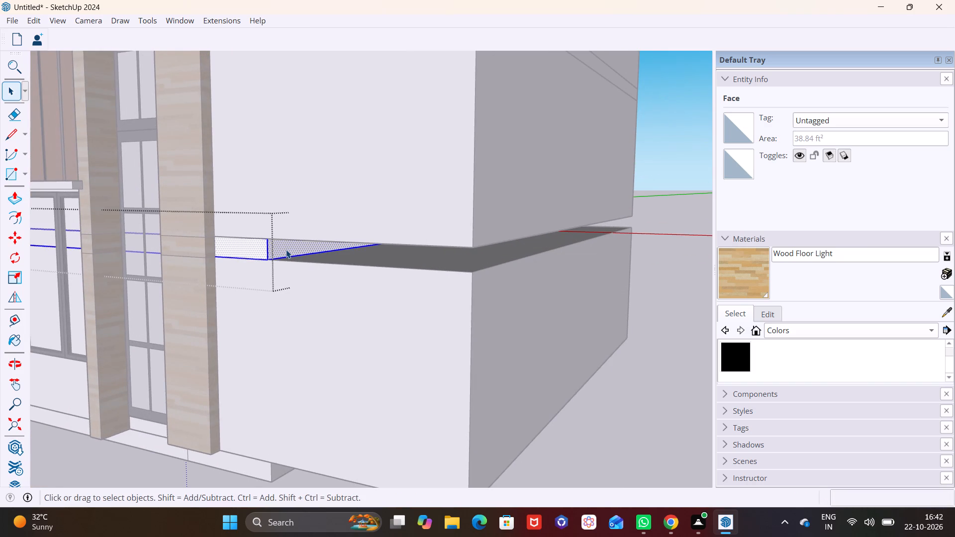
pyautogui.click(281, 244)
pyautogui.click(15, 198)
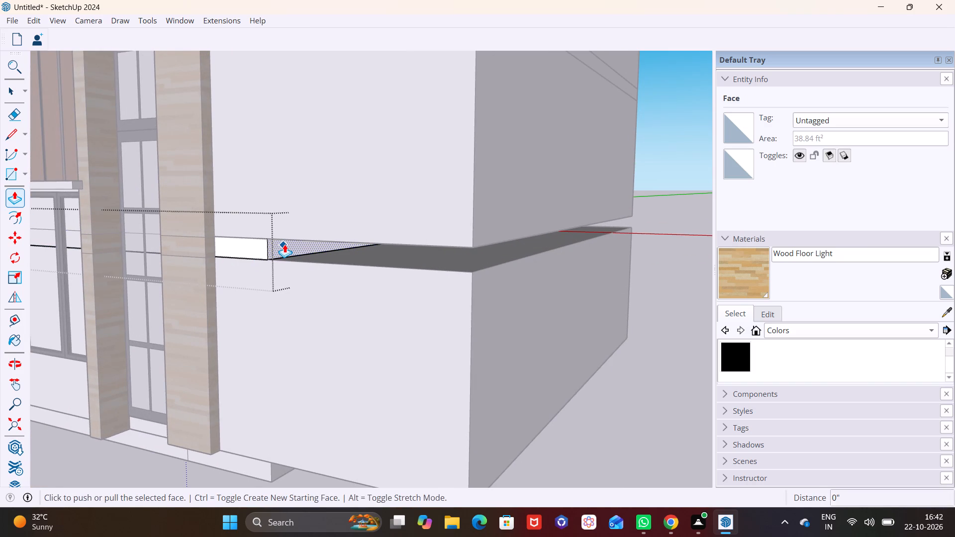
pyautogui.click(285, 244)
pyautogui.click(472, 298)
pyautogui.scroll(-2, 469, 296)
pyautogui.press('space')
pyautogui.click(618, 400)
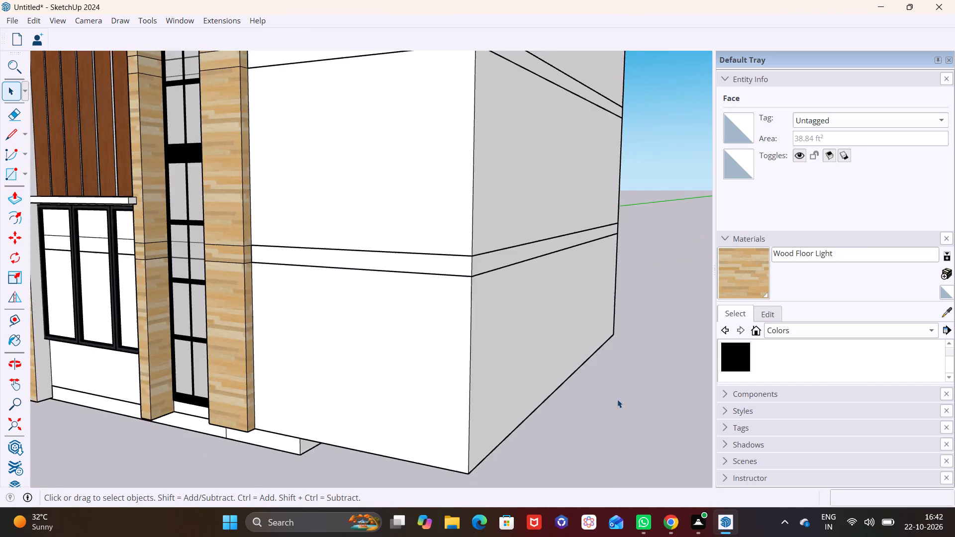
# Extend the end face of the base slab beneath the ground storey flush with the extended end wall.
pyautogui.scroll(-3, 447, 328)
pyautogui.moveTo(429, 335); pyautogui.dragTo(532, 297, button='middle')
pyautogui.moveTo(427, 295); pyautogui.dragTo(382, 263, button='middle')
pyautogui.scroll(2, 415, 365)
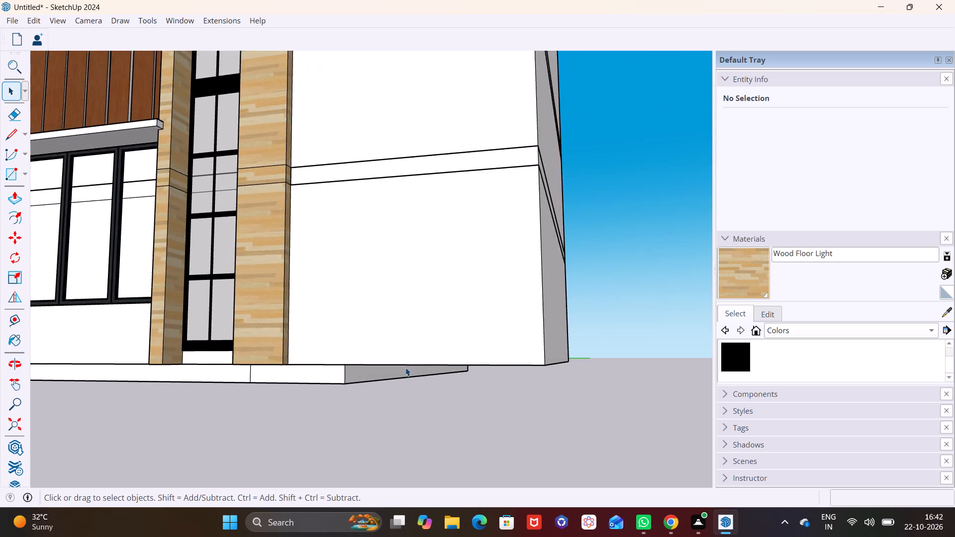
pyautogui.scroll(3, 405, 367)
pyautogui.click(355, 373)
pyautogui.doubleClick(354, 372)
pyautogui.click(354, 368)
pyautogui.click(369, 365)
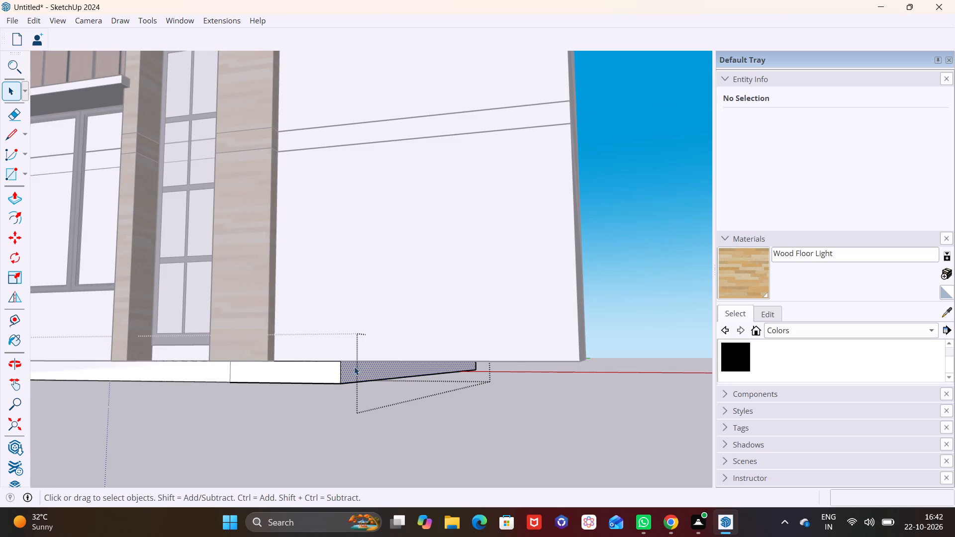
pyautogui.click(14, 200)
pyautogui.click(361, 372)
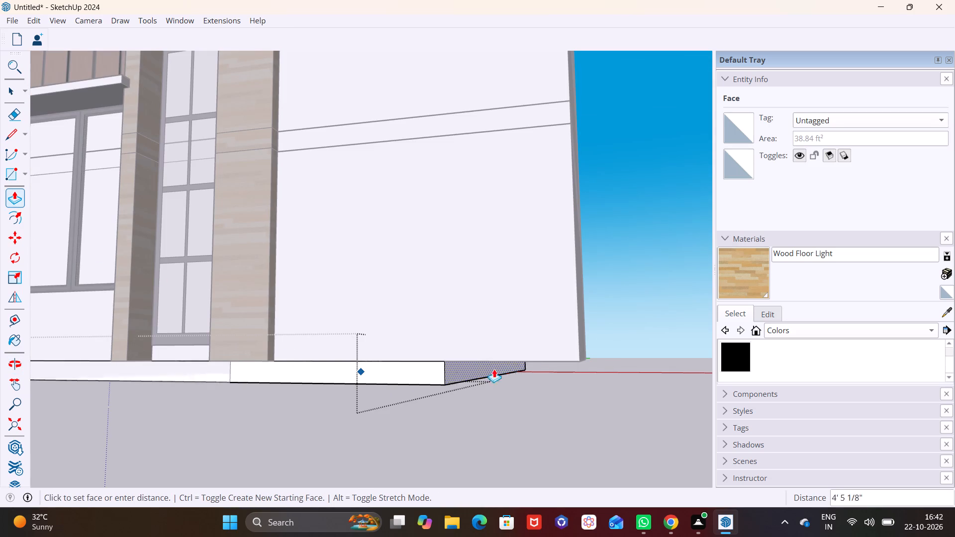
pyautogui.click(584, 349)
pyautogui.scroll(-3, 522, 358)
pyautogui.press('space')
pyautogui.click(469, 420)
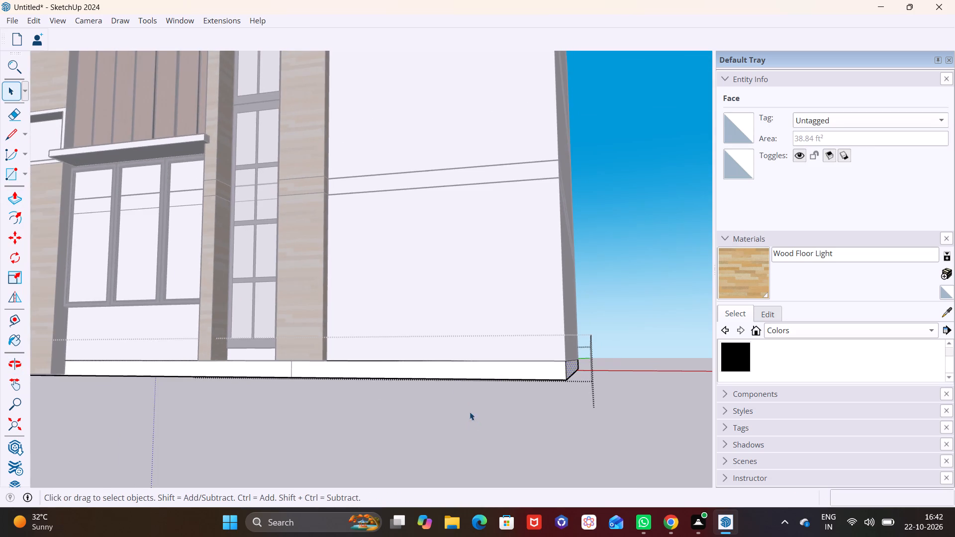
# Examine the extended building from the window facade and the balcony facade.
pyautogui.scroll(-6, 433, 369)
pyautogui.keyDown('shift'); pyautogui.moveTo(379, 345); pyautogui.dragTo(335, 488, button='middle'); pyautogui.keyUp('shift')
pyautogui.moveTo(409, 397); pyautogui.dragTo(426, 272, button='middle')
pyautogui.moveTo(427, 315); pyautogui.dragTo(587, 360, button='middle')
pyautogui.scroll(-2, 553, 335)
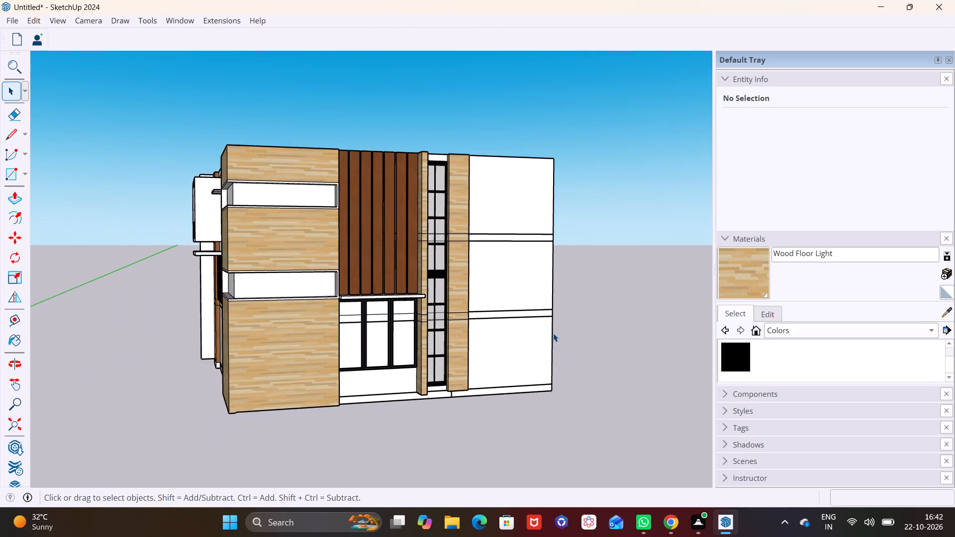
pyautogui.scroll(-3, 553, 333)
pyautogui.keyDown('shift'); pyautogui.moveTo(535, 267); pyautogui.dragTo(408, 268, button='middle'); pyautogui.keyUp('shift')
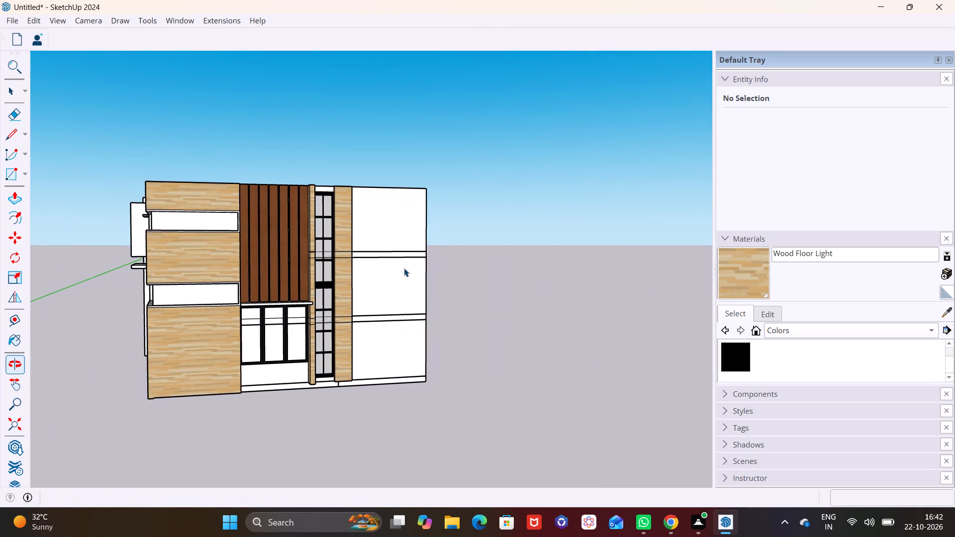
pyautogui.scroll(-2, 404, 268)
pyautogui.scroll(2, 300, 316)
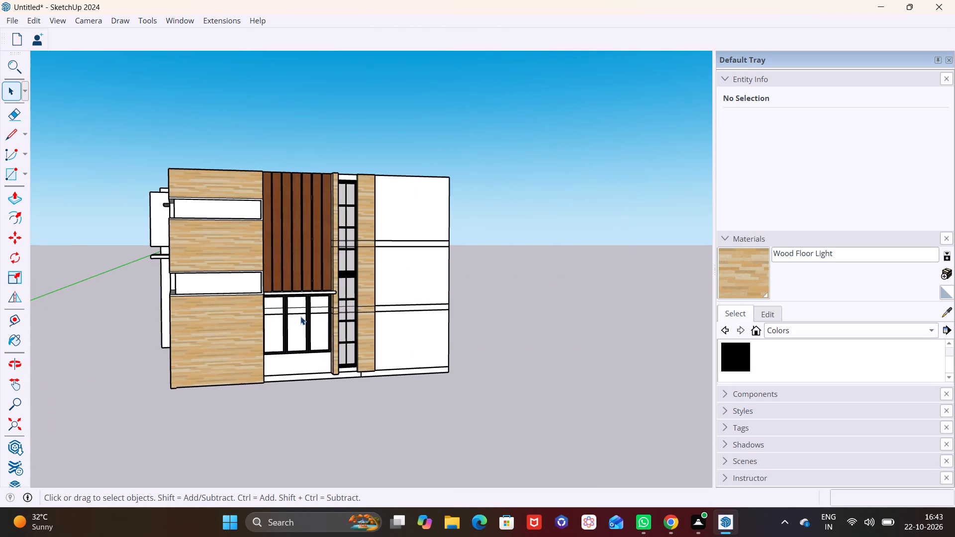
pyautogui.moveTo(300, 316); pyautogui.dragTo(494, 316, button='middle')
pyautogui.moveTo(309, 311); pyautogui.dragTo(434, 318, button='middle')
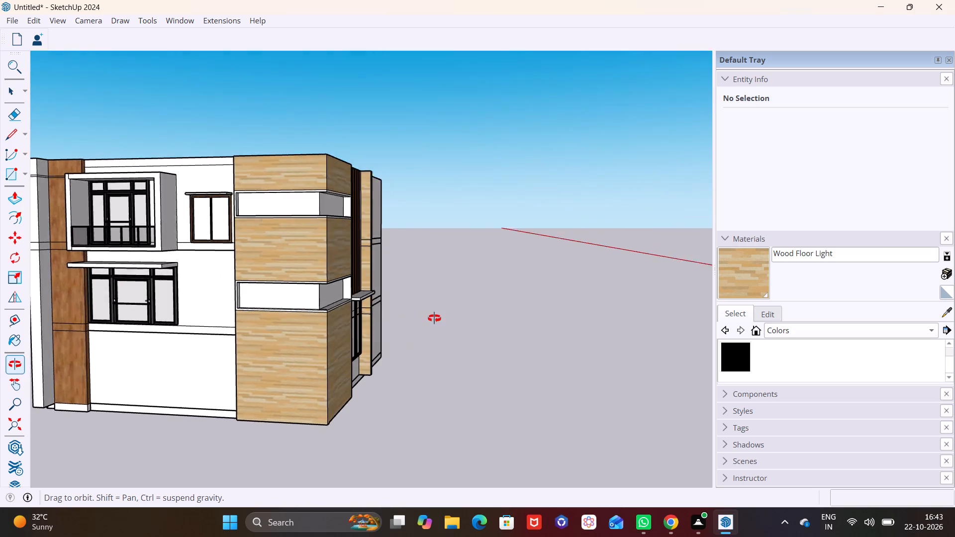
pyautogui.moveTo(434, 318); pyautogui.dragTo(208, 308, button='middle')
pyautogui.scroll(-5, 268, 295)
pyautogui.moveTo(259, 299); pyautogui.dragTo(450, 295, button='middle')
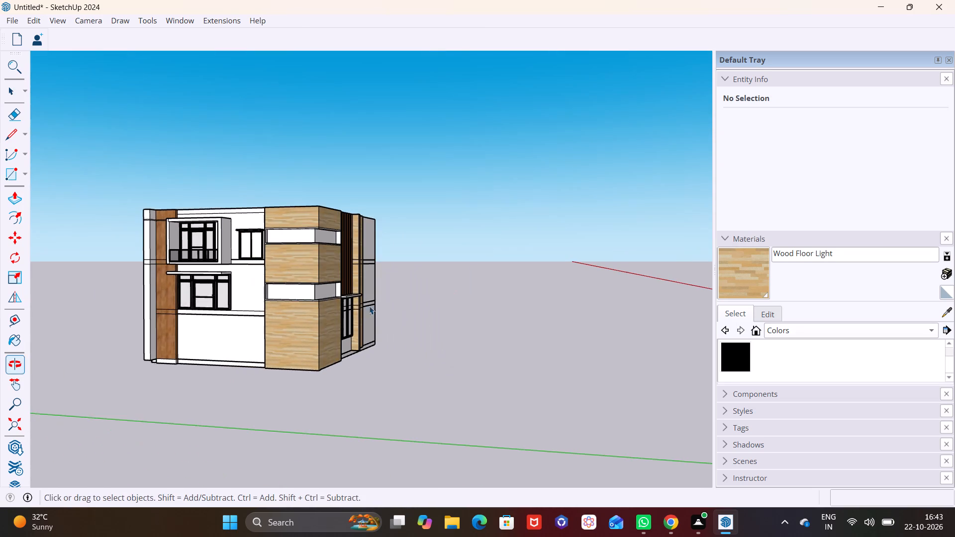
pyautogui.scroll(9, 164, 283)
pyautogui.scroll(-2, 302, 309)
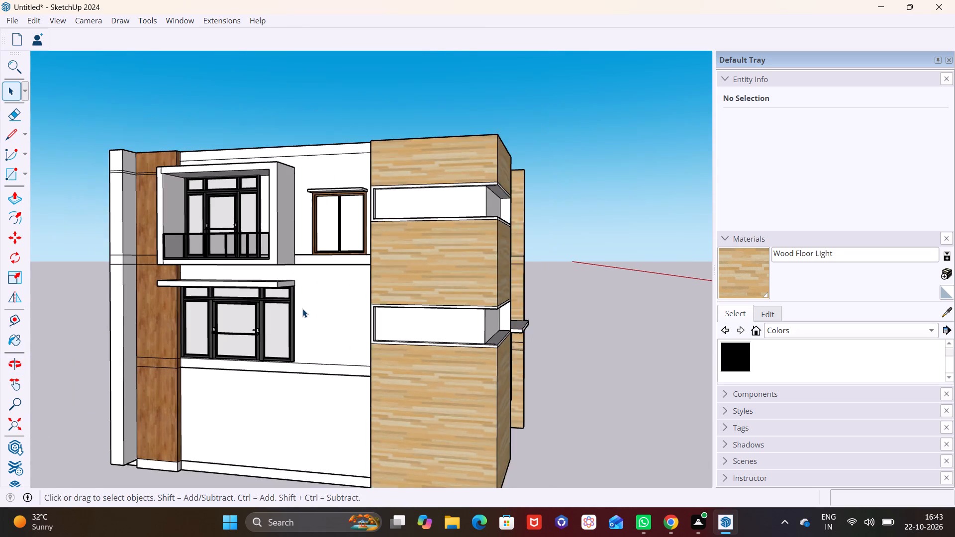
pyautogui.scroll(-6, 302, 309)
pyautogui.moveTo(338, 314); pyautogui.dragTo(160, 307, button='middle')
pyautogui.moveTo(424, 336); pyautogui.dragTo(261, 329, button='middle')
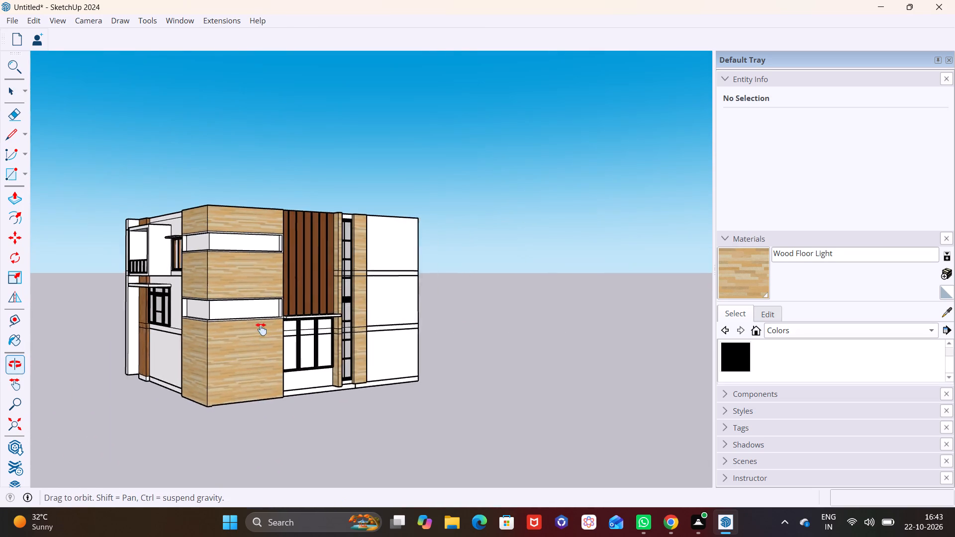
pyautogui.moveTo(261, 329); pyautogui.dragTo(137, 323, button='middle')
# Copy the ground-floor three-panel window onto the top storey of the extended blank wall, about 26' 5/8" away.
pyautogui.scroll(5, 214, 345)
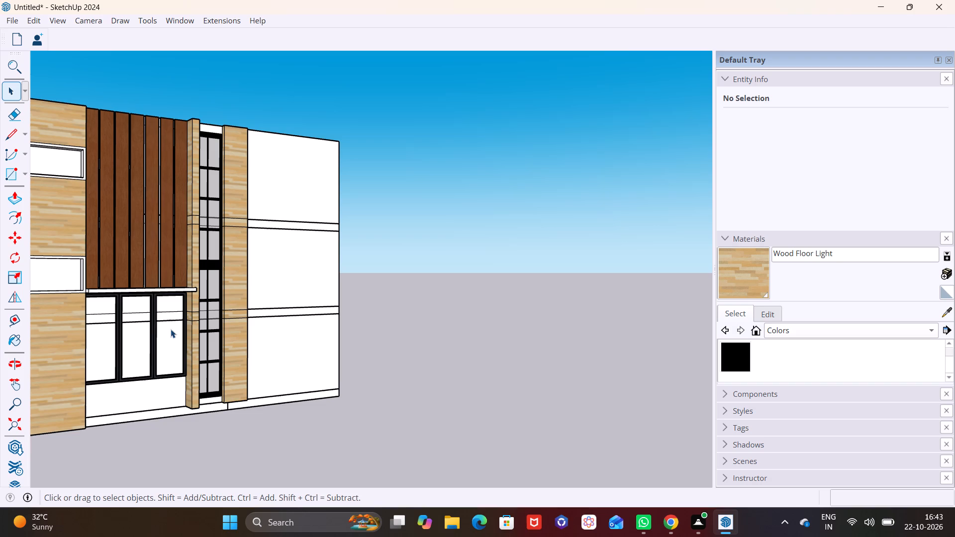
pyautogui.click(154, 324)
pyautogui.press('m')
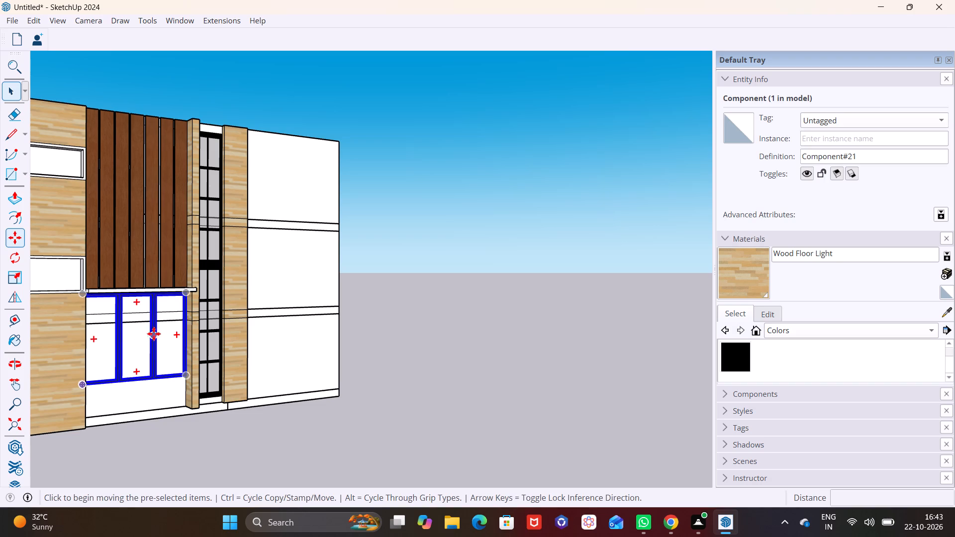
pyautogui.click(93, 381)
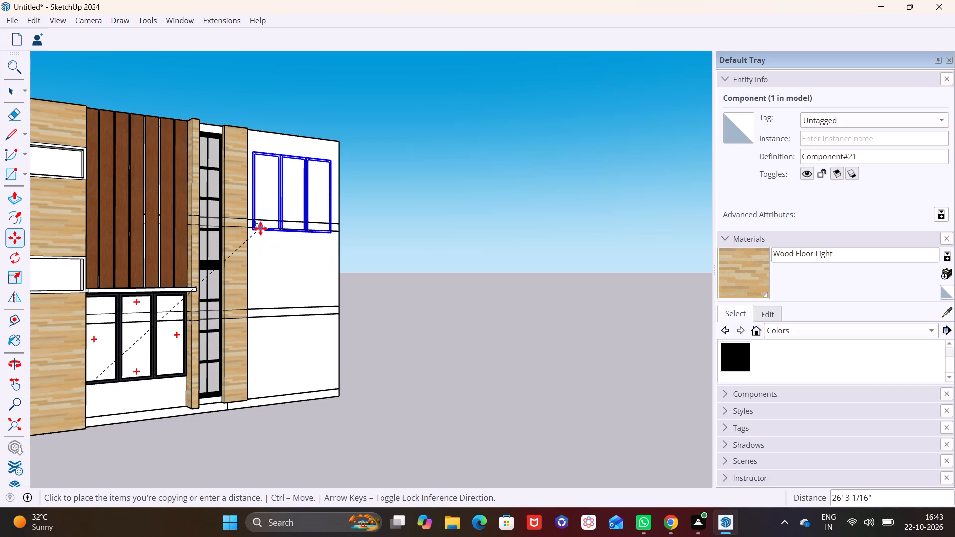
pyautogui.keyDown('shift'); pyautogui.moveTo(259, 228); pyautogui.dragTo(221, 283, button='middle'); pyautogui.keyUp('shift')
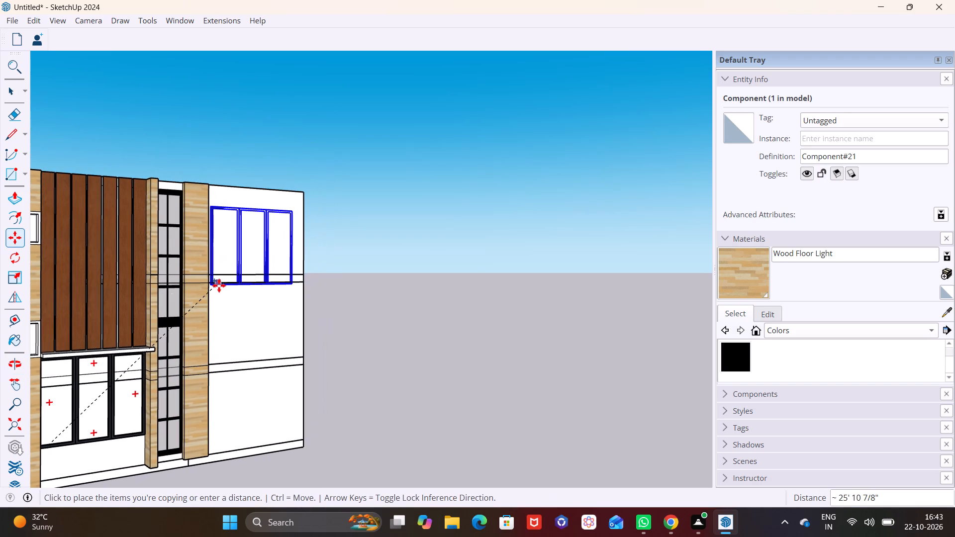
pyautogui.click(220, 286)
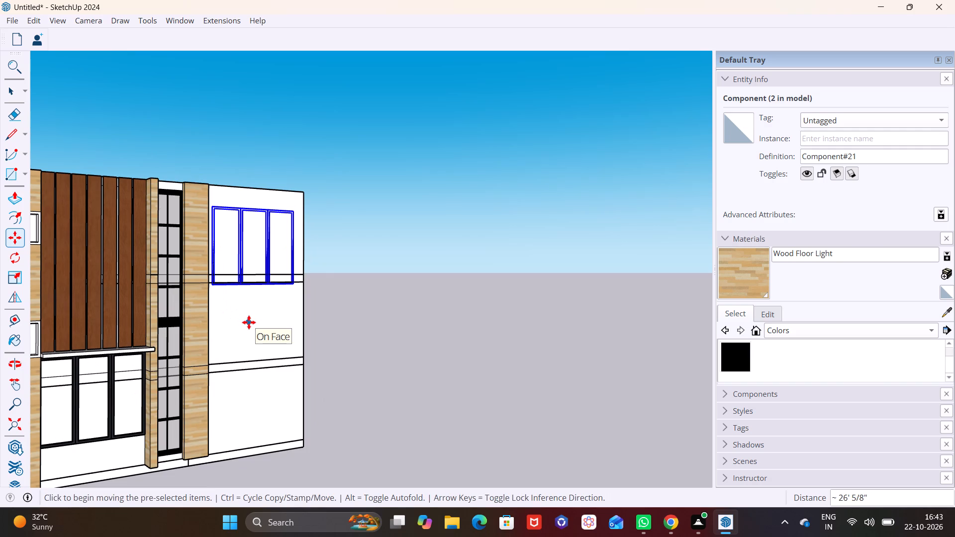
# Move the copied three-panel window on the top storey about 1' outward so its frame stands proud of the wall.
pyautogui.press('space')
pyautogui.scroll(-8, 249, 319)
pyautogui.moveTo(198, 328); pyautogui.dragTo(380, 321, button='middle')
pyautogui.moveTo(45, 328); pyautogui.dragTo(268, 302, button='middle')
pyautogui.moveTo(270, 327); pyautogui.dragTo(106, 328, button='middle')
pyautogui.moveTo(481, 321); pyautogui.dragTo(216, 321, button='middle')
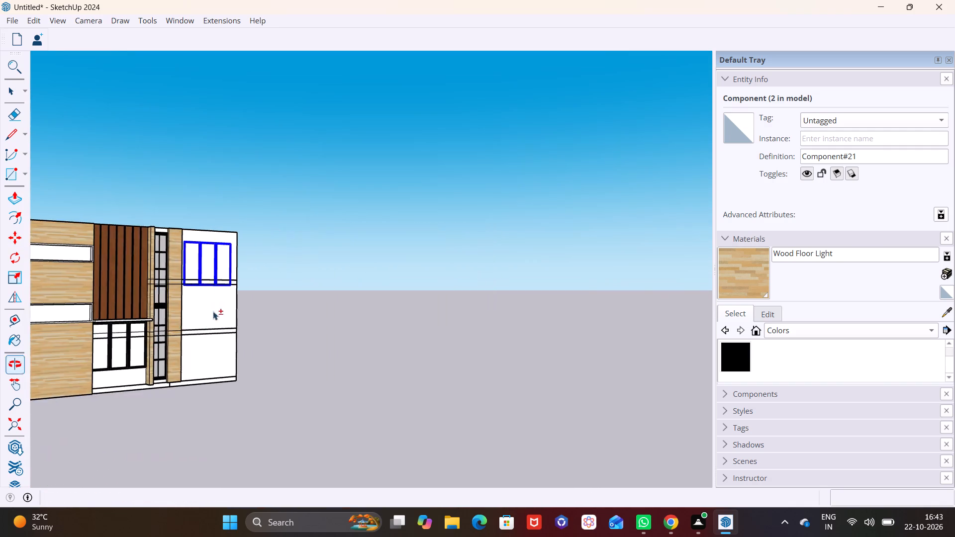
pyautogui.scroll(3, 222, 271)
pyautogui.press('space')
pyautogui.click(287, 318)
pyautogui.moveTo(222, 272); pyautogui.dragTo(93, 319, button='middle')
pyautogui.scroll(5, 244, 268)
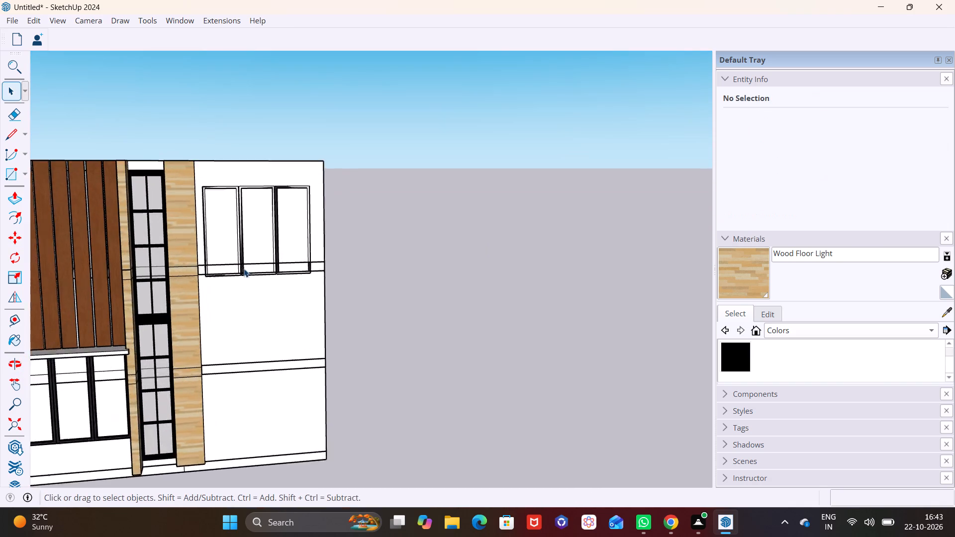
pyautogui.scroll(2, 244, 268)
pyautogui.moveTo(286, 284); pyautogui.dragTo(141, 316, button='middle')
pyautogui.moveTo(258, 266); pyautogui.dragTo(184, 308, button='middle')
pyautogui.scroll(2, 203, 289)
pyautogui.moveTo(248, 275); pyautogui.dragTo(167, 257, button='middle')
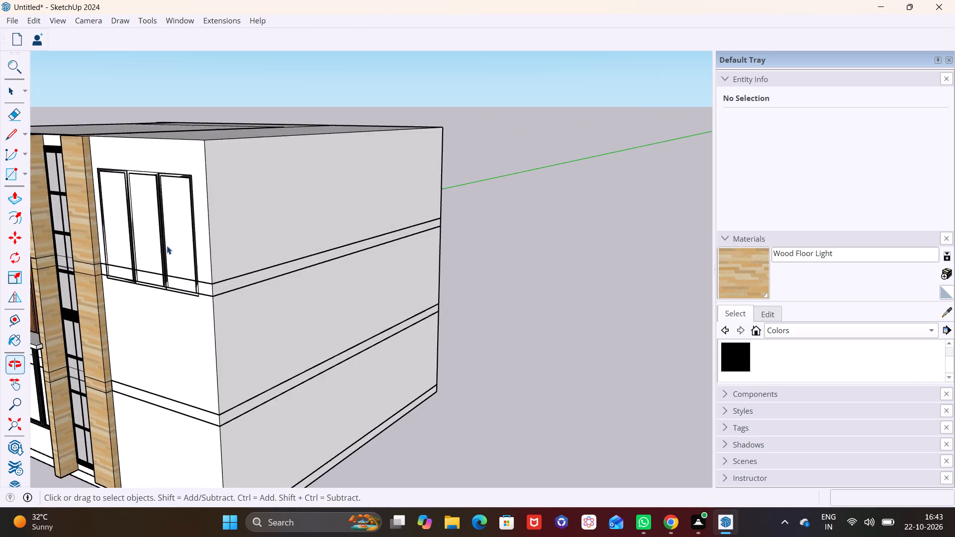
pyautogui.scroll(5, 167, 246)
pyautogui.moveTo(206, 257); pyautogui.dragTo(220, 256, button='middle')
pyautogui.click(156, 286)
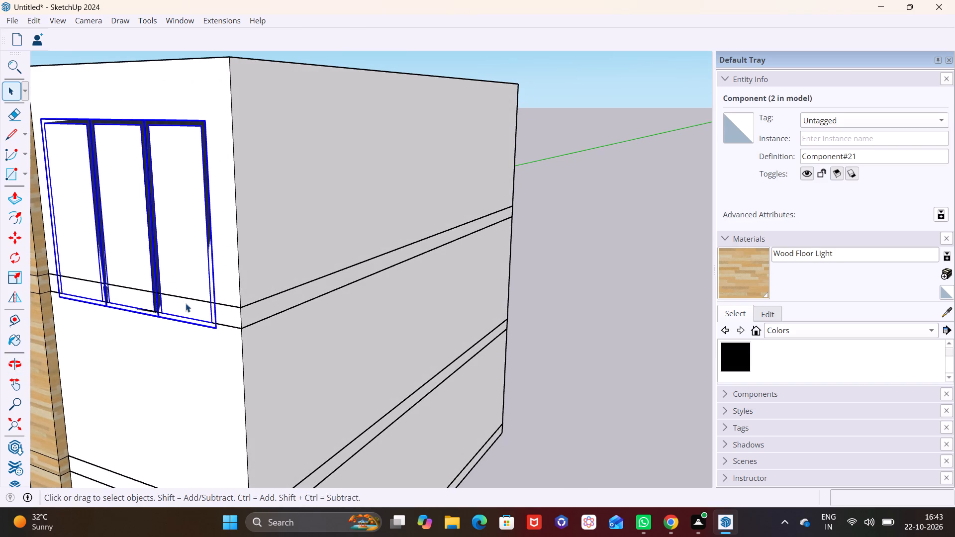
pyautogui.press('m')
pyautogui.click(214, 325)
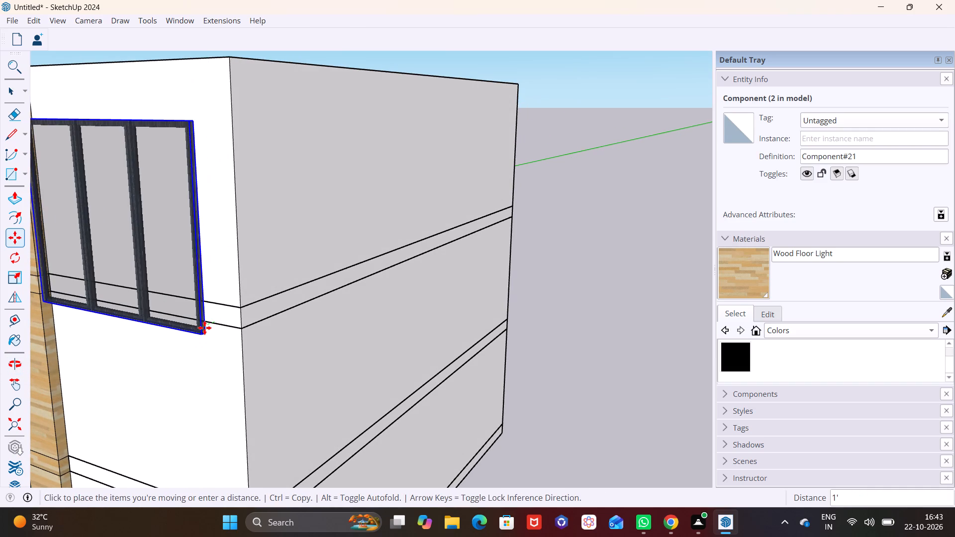
pyautogui.click(204, 328)
pyautogui.click(263, 354)
pyautogui.middleClick(182, 330)
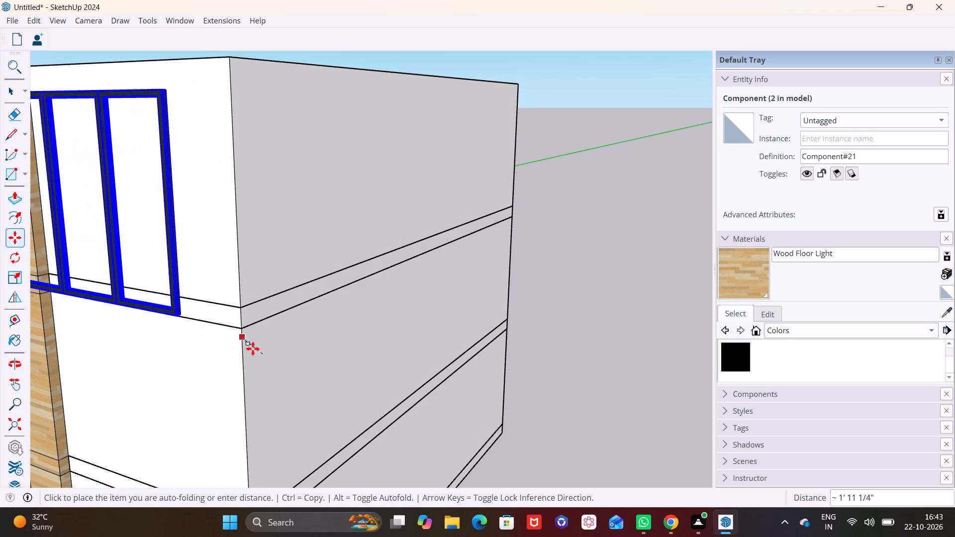
pyautogui.click(266, 358)
pyautogui.press('space')
pyautogui.click(270, 358)
# Examine the moved top-storey window on the extended wall from the front and from above.
pyautogui.moveTo(222, 333); pyautogui.dragTo(271, 325, button='middle')
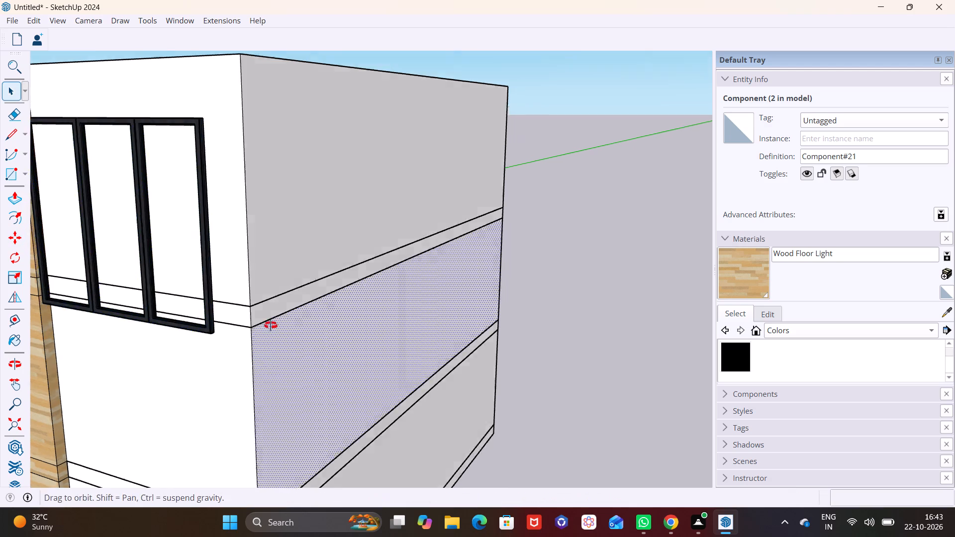
pyautogui.moveTo(271, 325); pyautogui.dragTo(426, 291, button='middle')
pyautogui.scroll(-6, 276, 264)
pyautogui.moveTo(222, 258); pyautogui.dragTo(202, 268, button='middle')
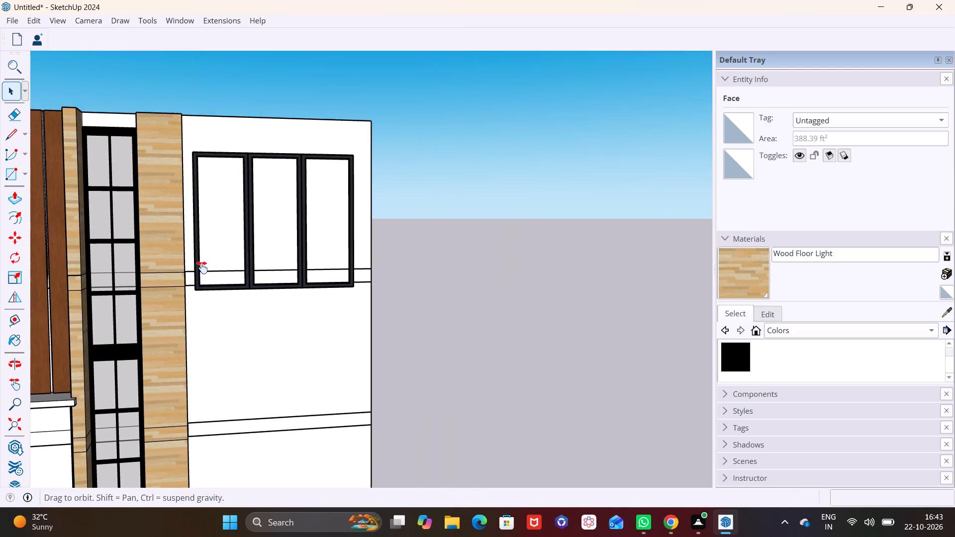
pyautogui.moveTo(202, 268); pyautogui.dragTo(176, 289, button='middle')
pyautogui.moveTo(251, 204); pyautogui.dragTo(200, 301, button='middle')
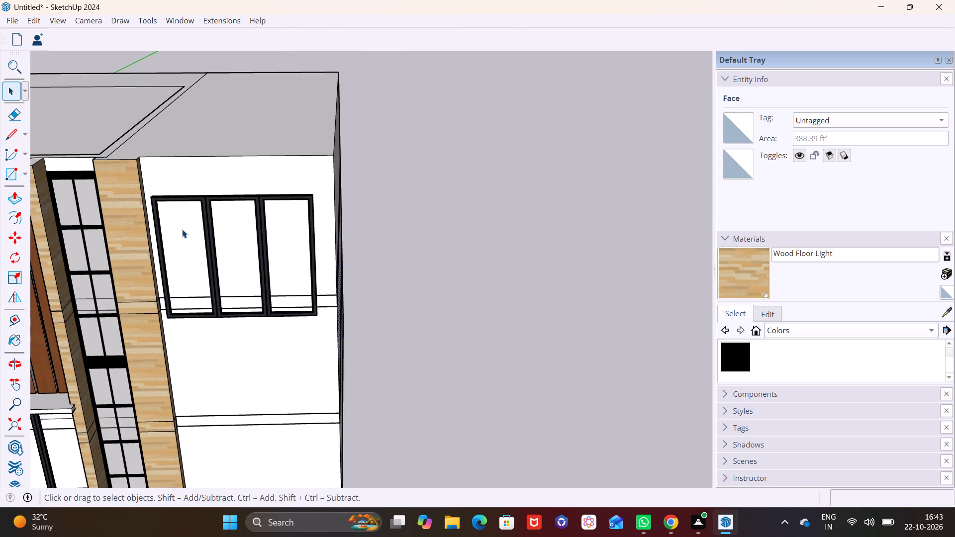
pyautogui.scroll(5, 182, 228)
pyautogui.moveTo(206, 235); pyautogui.dragTo(215, 197, button='middle')
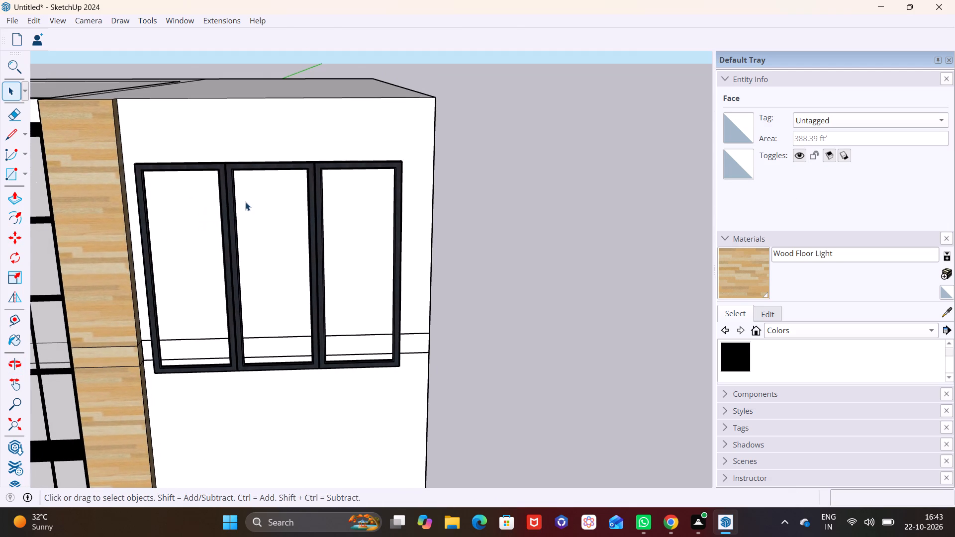
pyautogui.keyDown('shift'); pyautogui.moveTo(267, 208); pyautogui.dragTo(252, 245, button='middle'); pyautogui.keyUp('shift')
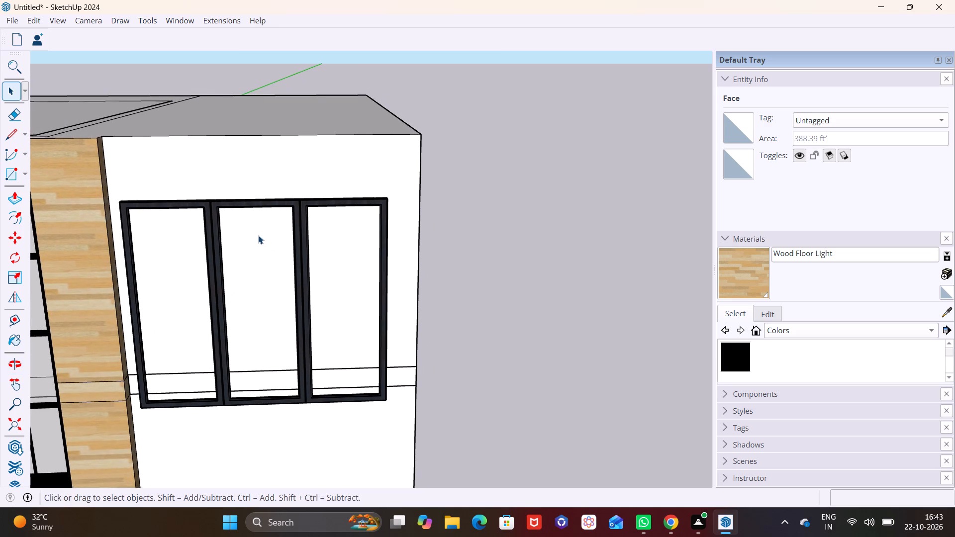
# Draw a strip rectangle about 9 13/16" by 34' down the outer end of the extended wall, from top corner to base.
pyautogui.scroll(-5, 261, 235)
pyautogui.moveTo(294, 273); pyautogui.dragTo(317, 186, button='middle')
pyautogui.scroll(1, 297, 271)
pyautogui.scroll(-2, 309, 223)
pyautogui.keyDown('shift'); pyautogui.moveTo(345, 247); pyautogui.dragTo(337, 183, button='middle'); pyautogui.keyUp('shift')
pyautogui.click(24, 173)
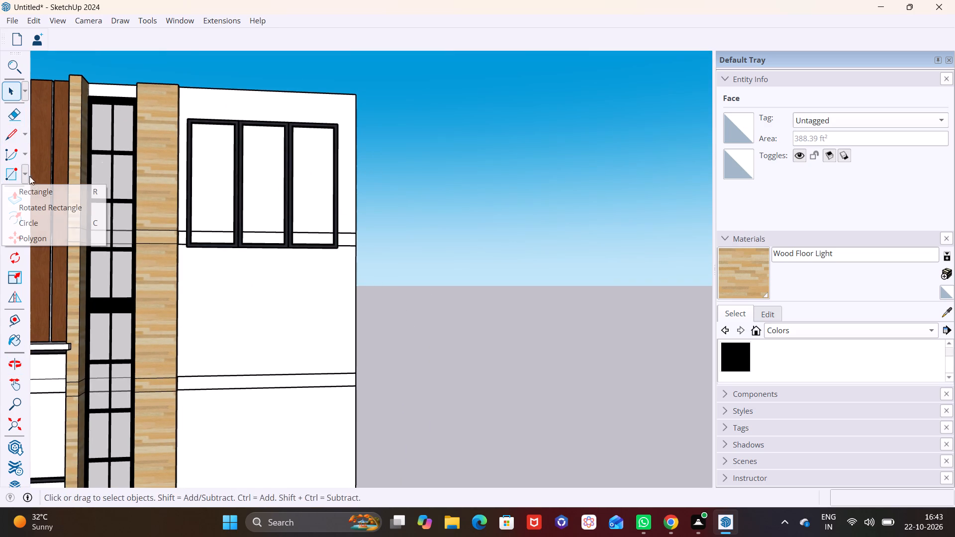
pyautogui.click(36, 186)
pyautogui.click(356, 97)
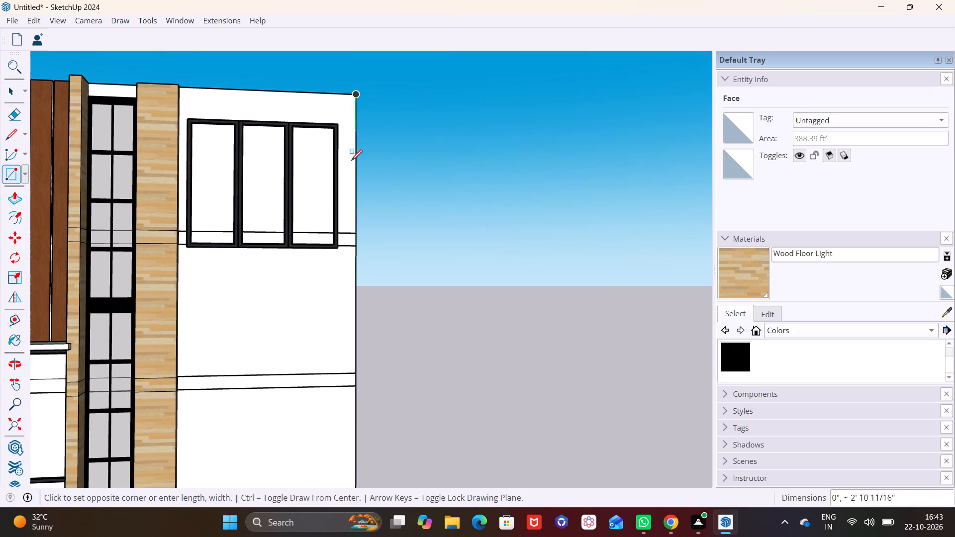
pyautogui.keyDown('shift'); pyautogui.moveTo(351, 272); pyautogui.dragTo(350, 163, button='middle'); pyautogui.keyUp('shift')
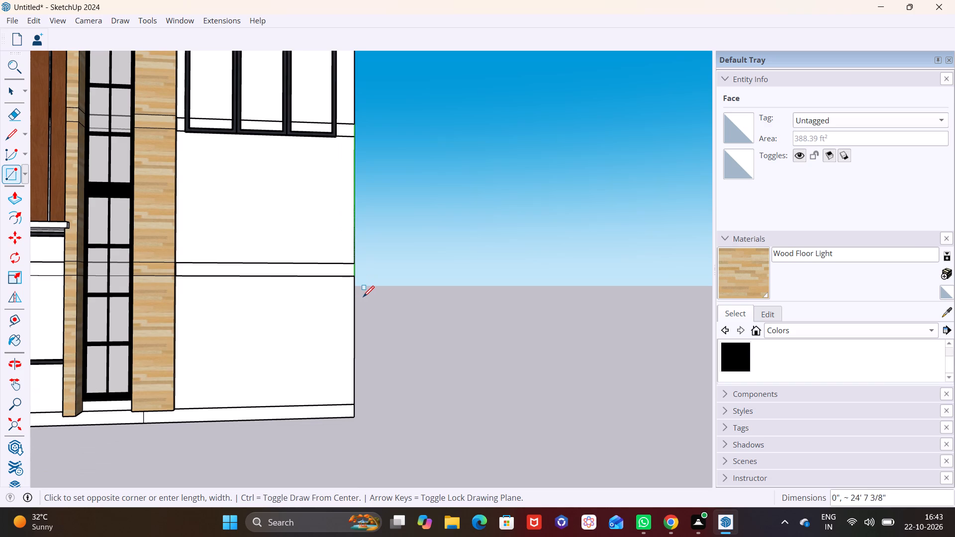
pyautogui.click(344, 415)
pyautogui.scroll(-8, 379, 284)
pyautogui.press('space')
# Push/Pull the top-storey part of the end strip outward as a fin projecting about 7' 6".
pyautogui.moveTo(378, 217); pyautogui.dragTo(301, 321, button='middle')
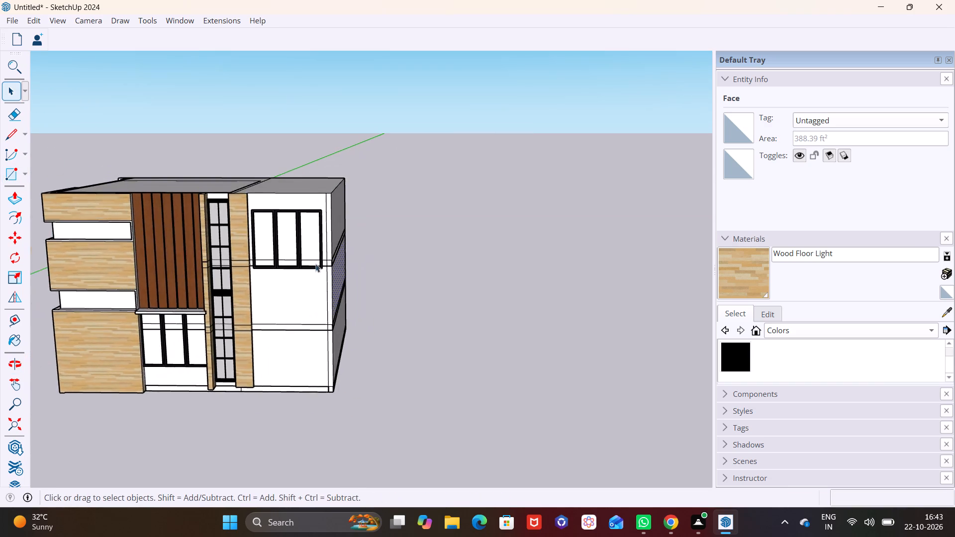
pyautogui.scroll(8, 315, 257)
pyautogui.click(347, 234)
pyautogui.click(13, 193)
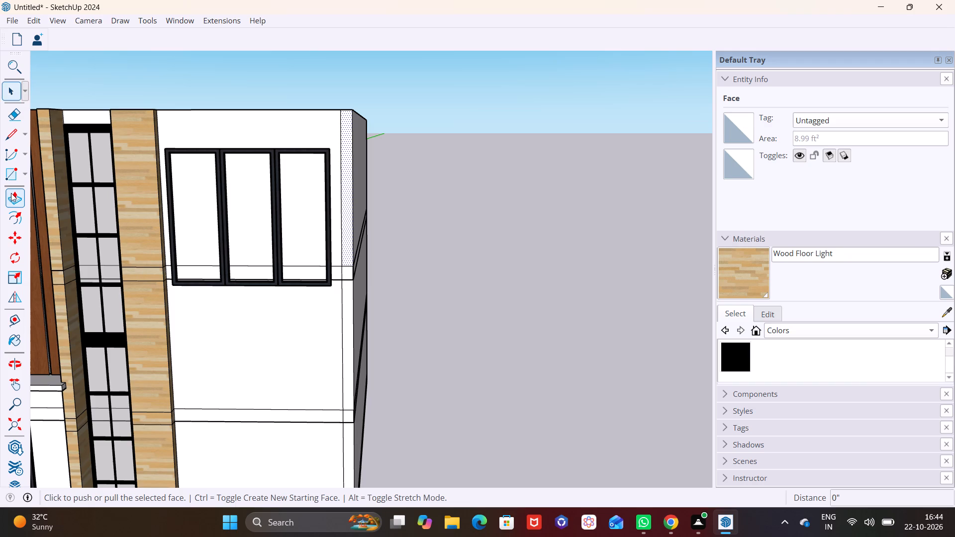
pyautogui.click(349, 216)
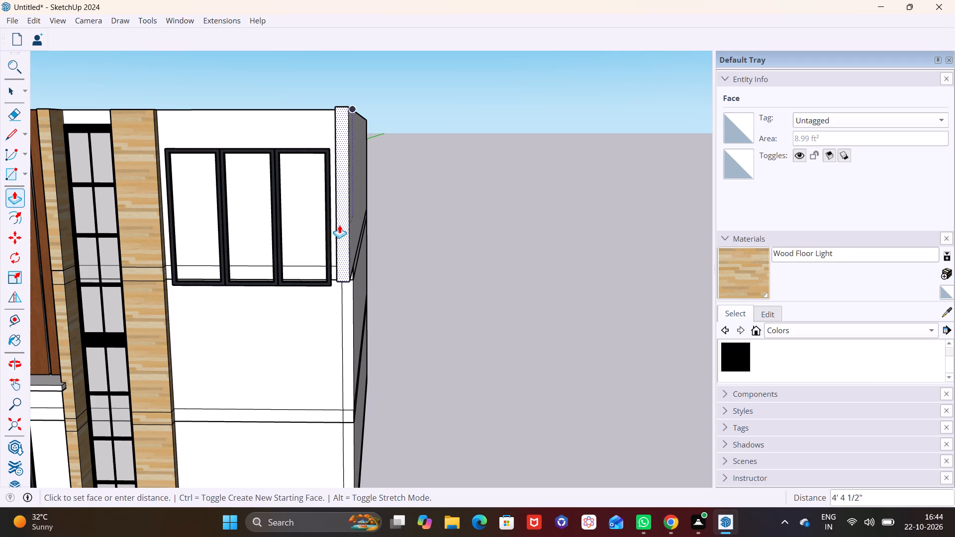
pyautogui.click(325, 236)
pyautogui.moveTo(329, 306); pyautogui.dragTo(441, 262, button='middle')
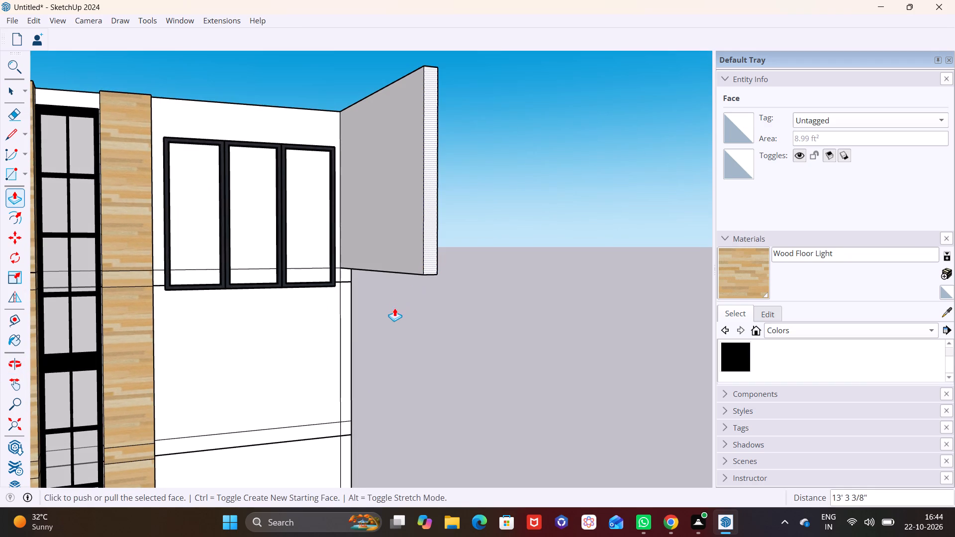
pyautogui.click(429, 254)
pyautogui.click(384, 226)
# Pull the middle-storey part of the end strip out 7' 6", flush with the fin above.
pyautogui.moveTo(367, 309); pyautogui.dragTo(370, 273, button='middle')
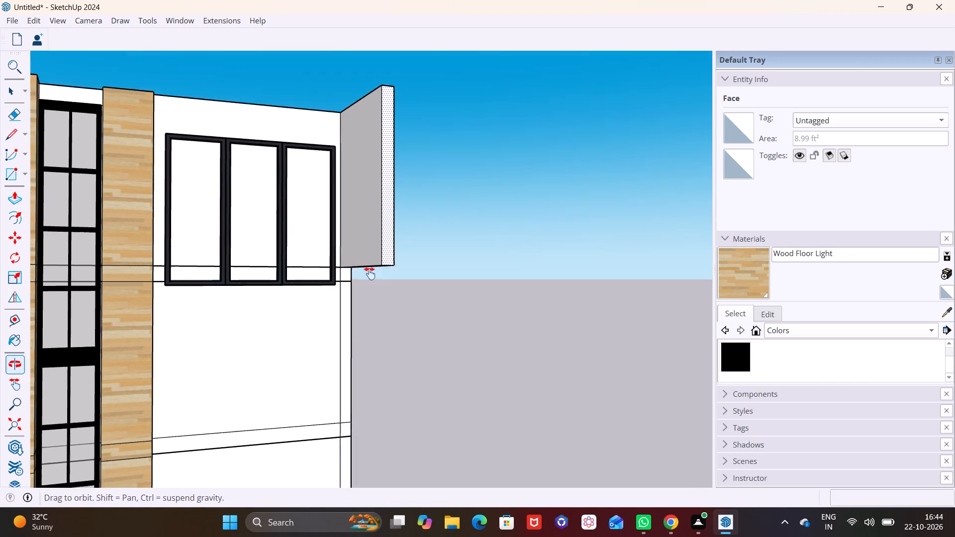
pyautogui.moveTo(370, 273); pyautogui.dragTo(363, 206, button='middle')
pyautogui.press('space')
pyautogui.click(340, 244)
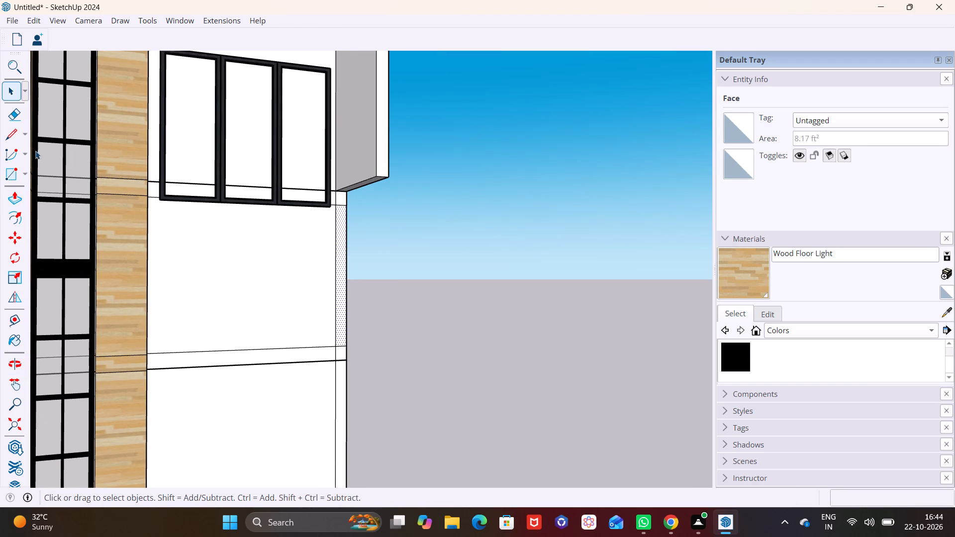
pyautogui.click(13, 137)
pyautogui.click(9, 196)
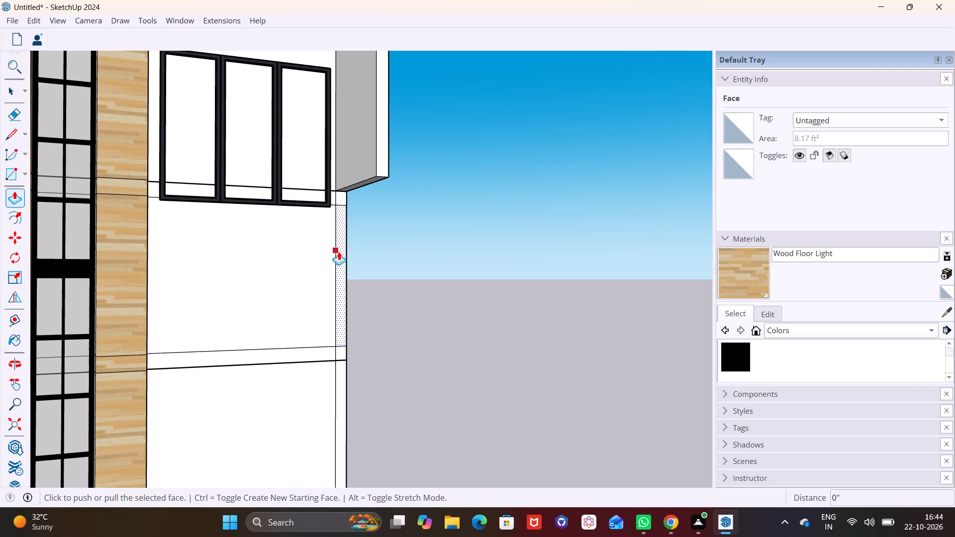
pyautogui.click(342, 251)
pyautogui.click(379, 166)
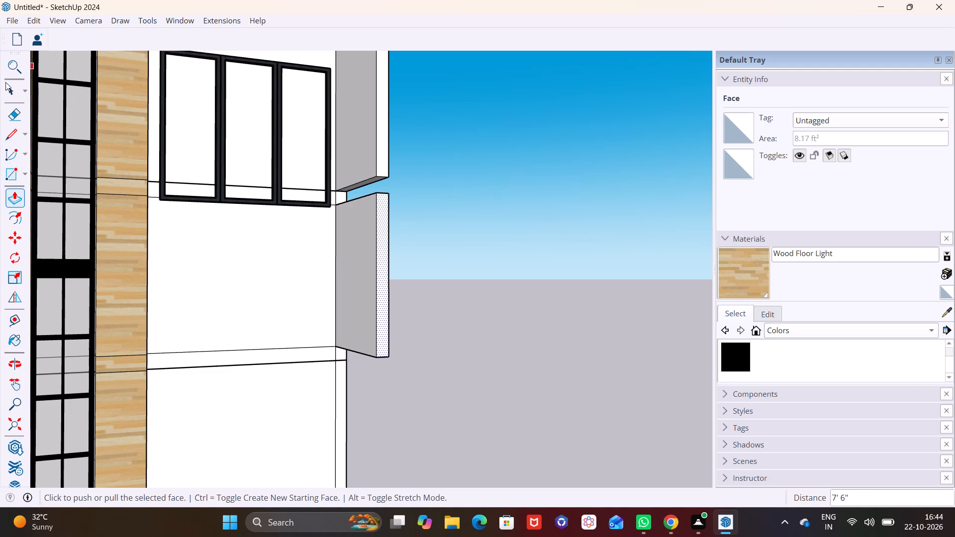
# Pull the end strip's upper slab band section out 7' 6", closing the gap between the top and middle fin parts.
pyautogui.click(11, 88)
pyautogui.doubleClick(340, 196)
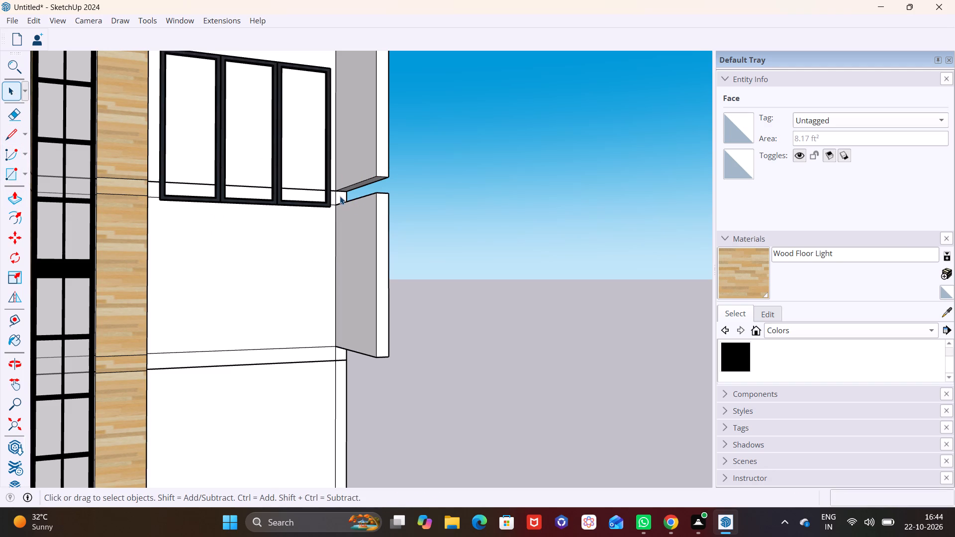
pyautogui.doubleClick(340, 196)
pyautogui.moveTo(344, 194); pyautogui.dragTo(328, 230, button='middle')
pyautogui.scroll(3, 347, 198)
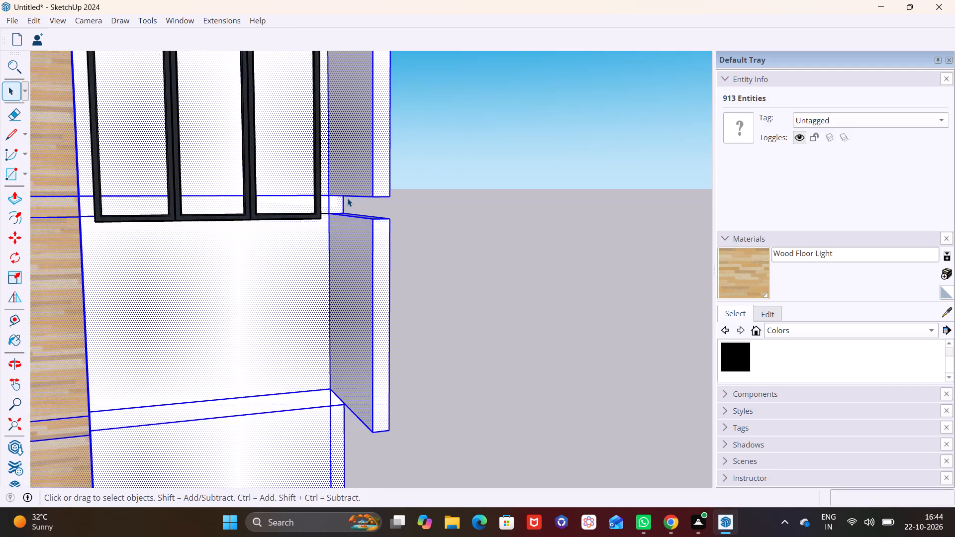
pyautogui.click(338, 203)
pyautogui.click(336, 205)
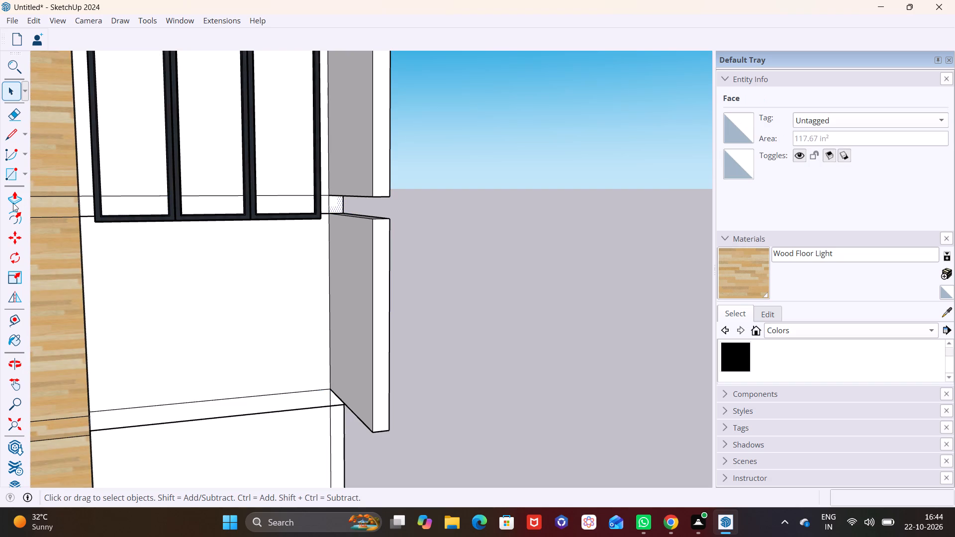
pyautogui.click(5, 196)
pyautogui.click(335, 202)
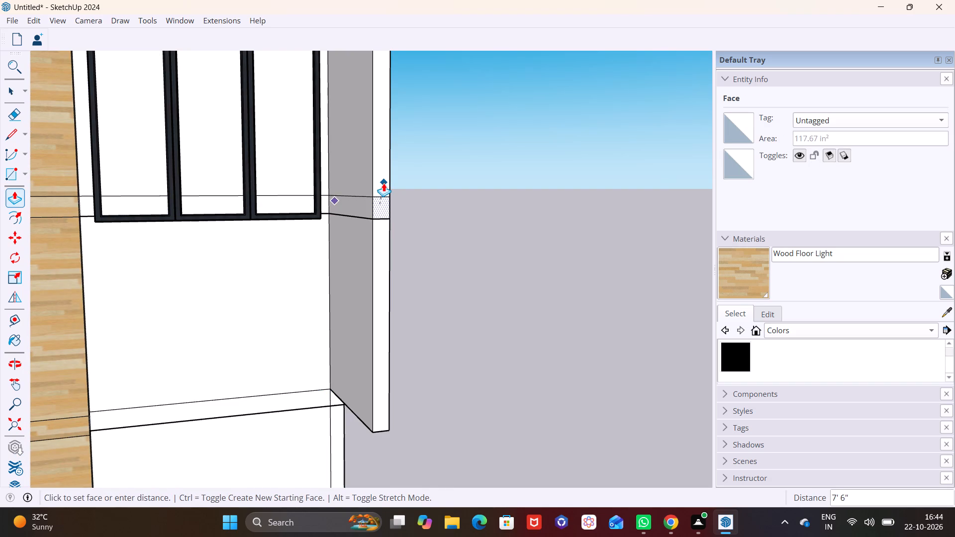
pyautogui.click(383, 183)
# Pull the end strip's lower slab band section out 7' 6", flush with the fin above.
pyautogui.scroll(-2, 347, 347)
pyautogui.moveTo(355, 386); pyautogui.dragTo(363, 250, button='middle')
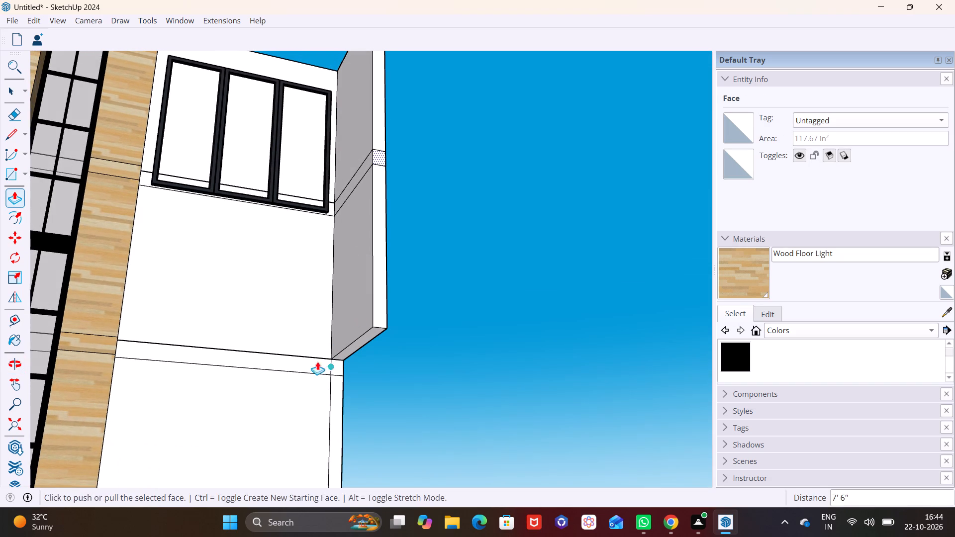
pyautogui.click(7, 94)
pyautogui.click(336, 369)
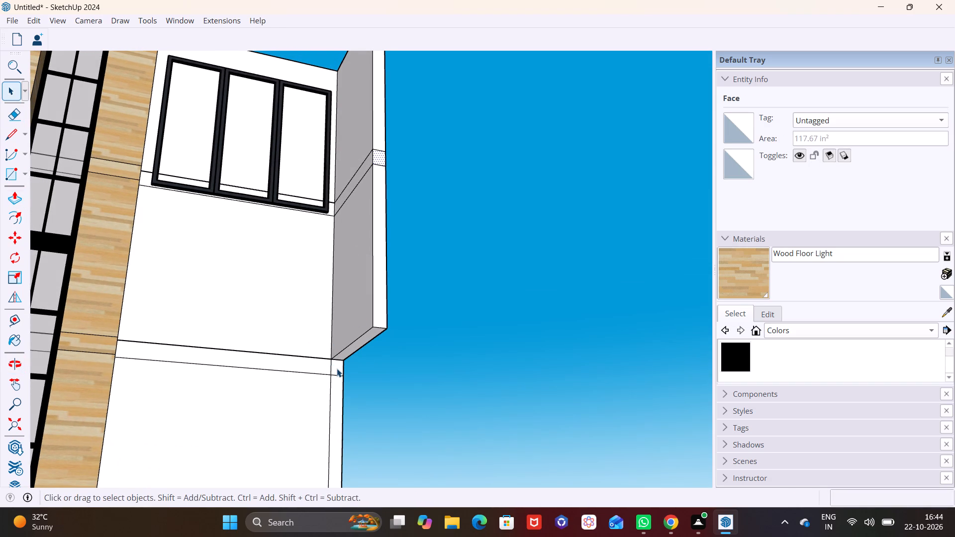
pyautogui.click(17, 195)
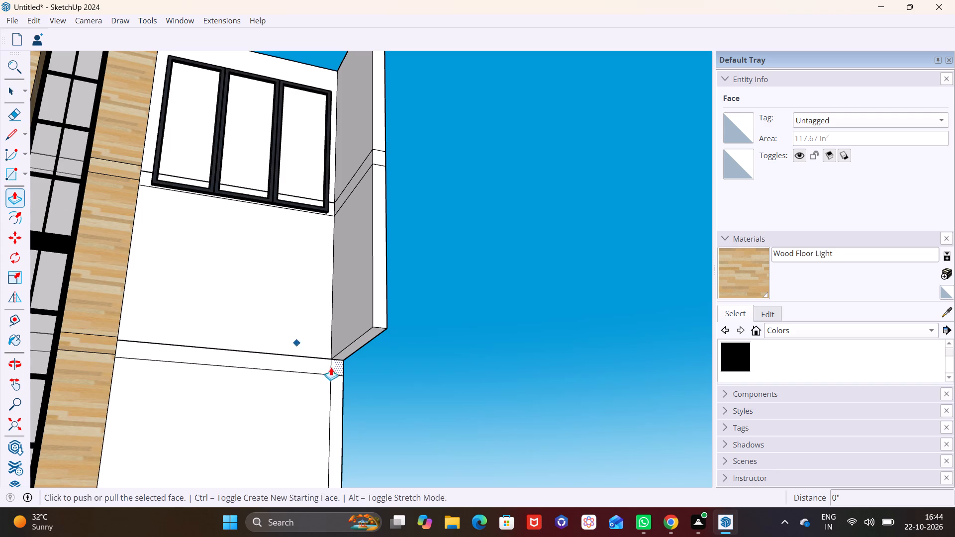
pyautogui.click(333, 367)
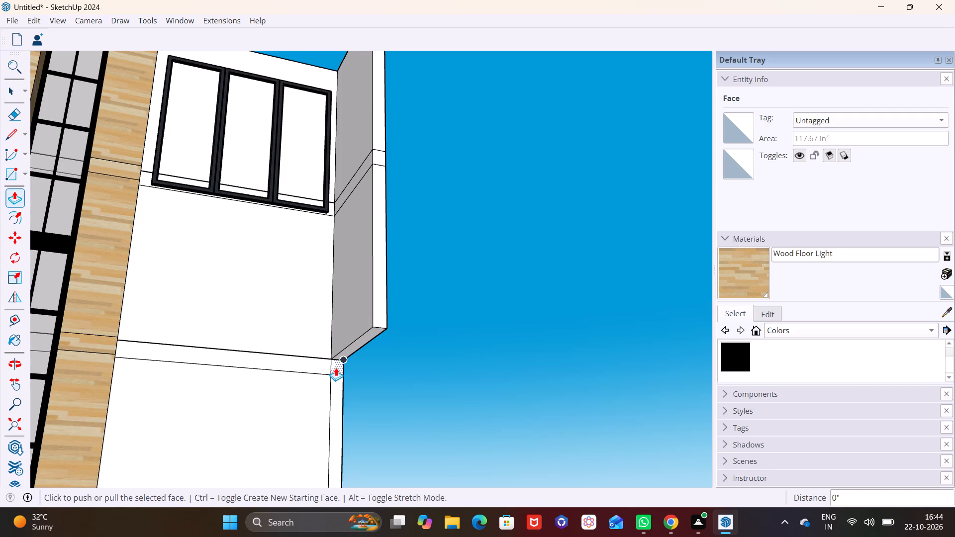
pyautogui.click(336, 367)
pyautogui.click(373, 318)
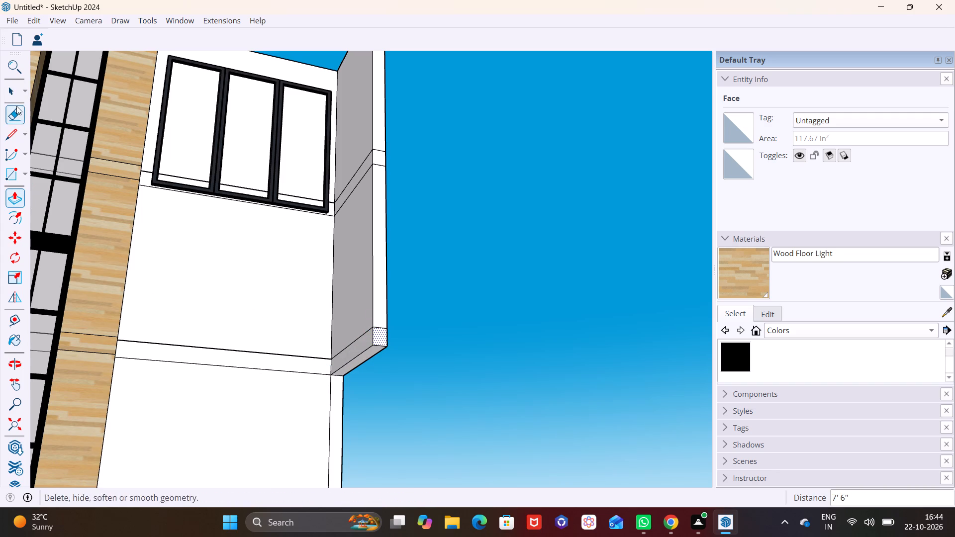
# Pull the ground-storey part of the end strip out 7' 6", flush with the rest of the fin.
pyautogui.click(9, 89)
pyautogui.click(339, 414)
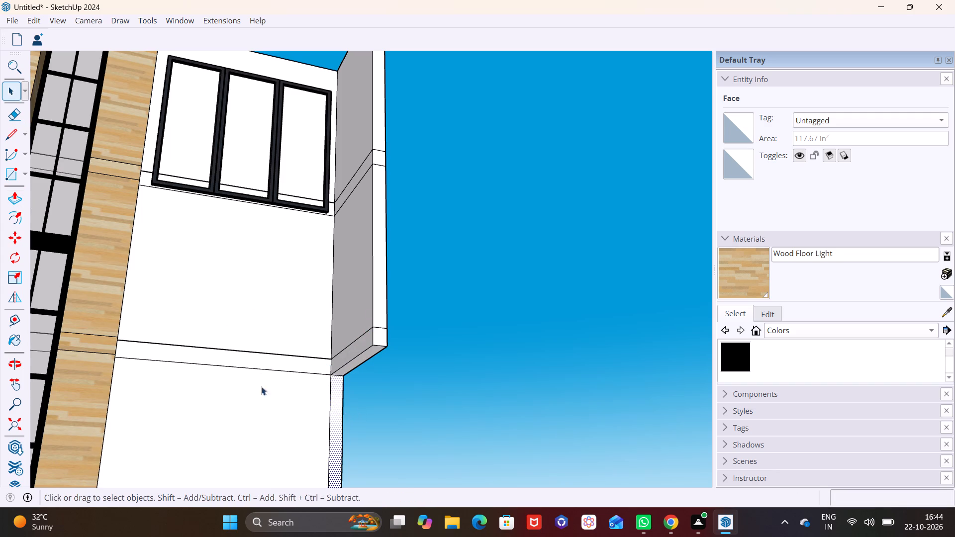
pyautogui.click(18, 194)
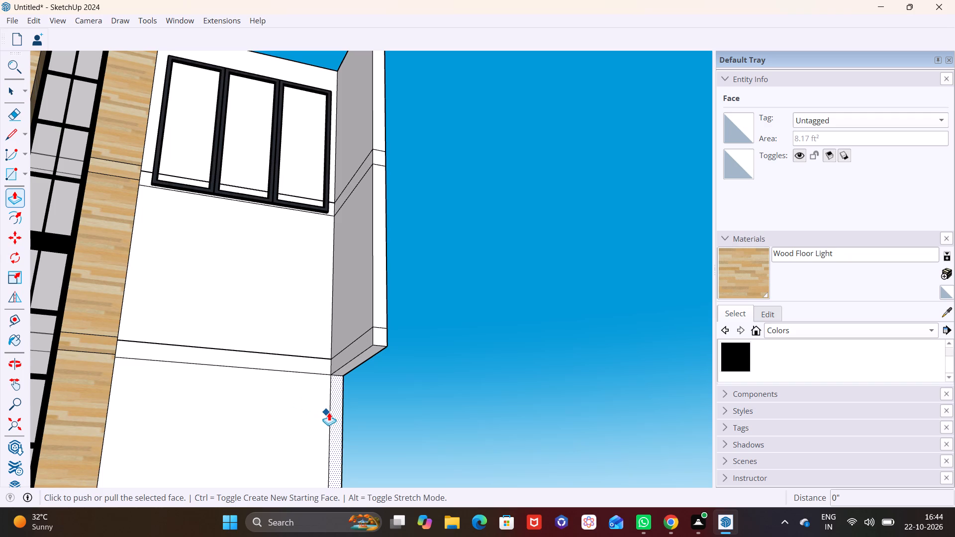
pyautogui.click(333, 410)
pyautogui.click(369, 344)
pyautogui.scroll(-6, 332, 291)
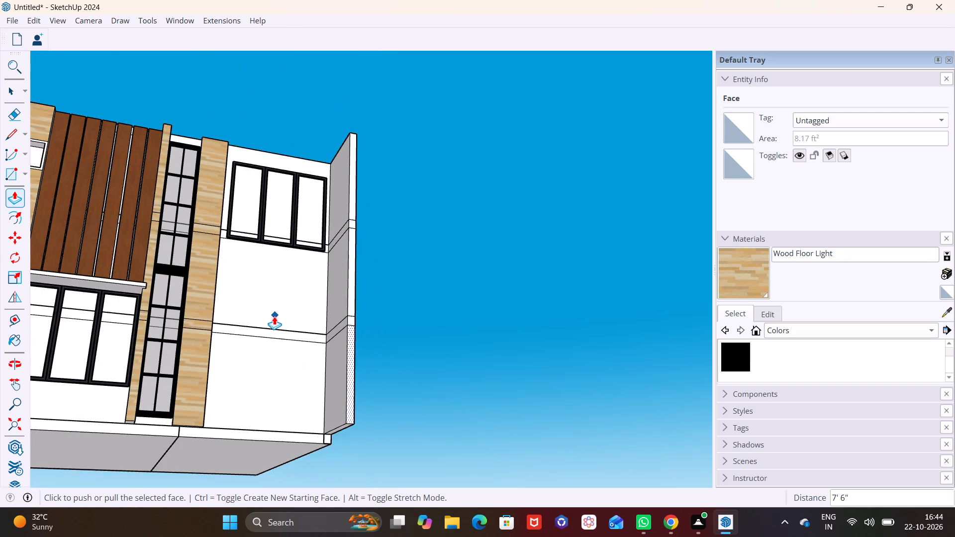
pyautogui.moveTo(274, 317); pyautogui.dragTo(294, 393, button='middle')
pyautogui.scroll(-3, 298, 390)
pyautogui.moveTo(303, 354); pyautogui.dragTo(331, 372, button='middle')
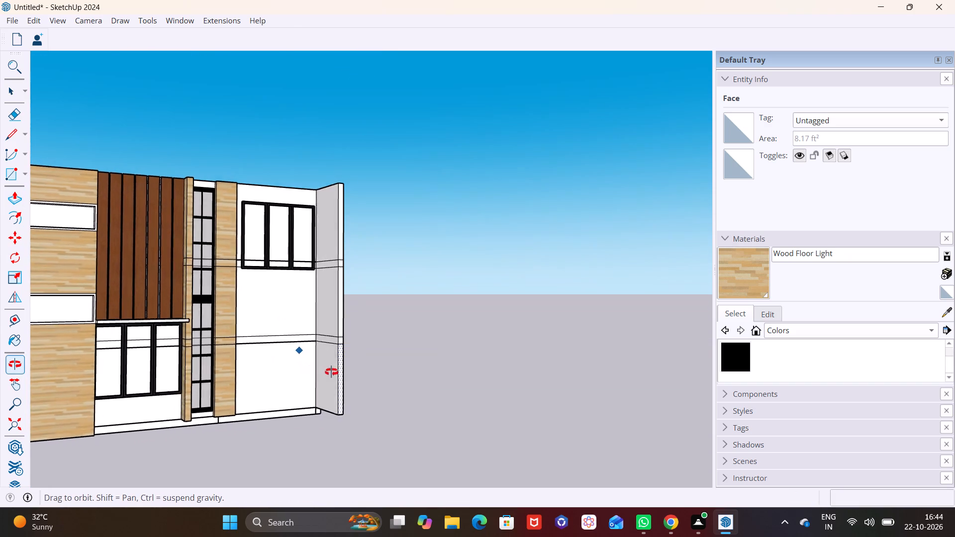
# Draw a full-width rectangular strip about 5 1/2" by 12' 9 1/8" on the wall just above the top-storey three-panel window.
pyautogui.moveTo(331, 372); pyautogui.dragTo(338, 371, button='middle')
pyautogui.scroll(2, 333, 335)
pyautogui.scroll(2, 286, 333)
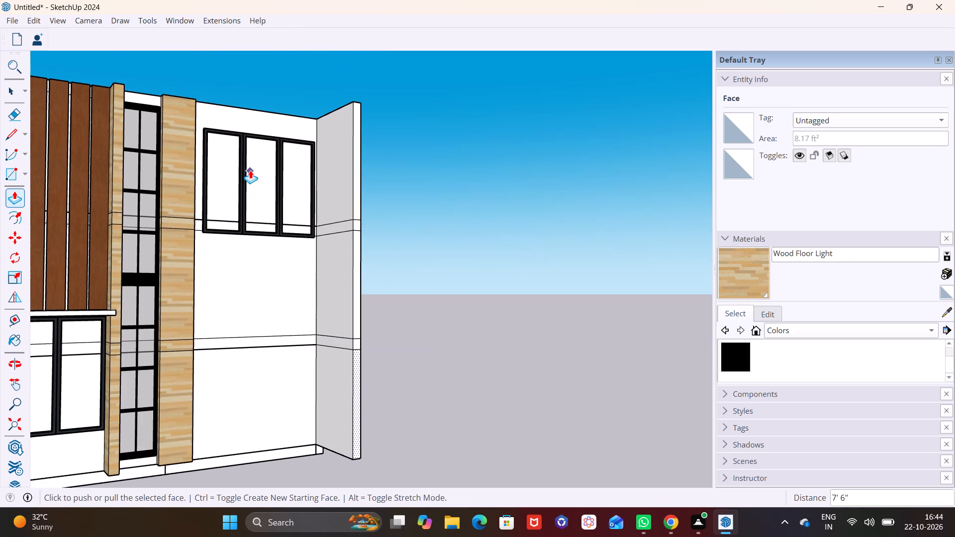
pyautogui.moveTo(249, 174); pyautogui.dragTo(213, 291, button='middle')
pyautogui.moveTo(199, 291); pyautogui.dragTo(192, 303, button='middle')
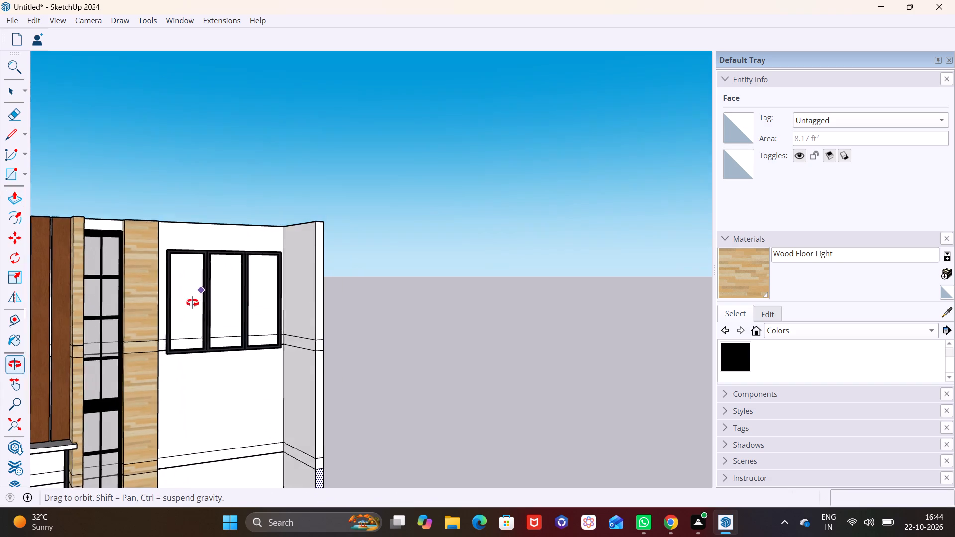
pyautogui.moveTo(192, 303); pyautogui.dragTo(174, 336, button='middle')
pyautogui.scroll(2, 174, 336)
pyautogui.scroll(2, 188, 297)
pyautogui.keyDown('shift'); pyautogui.moveTo(182, 290); pyautogui.dragTo(149, 296, button='middle'); pyautogui.keyUp('shift')
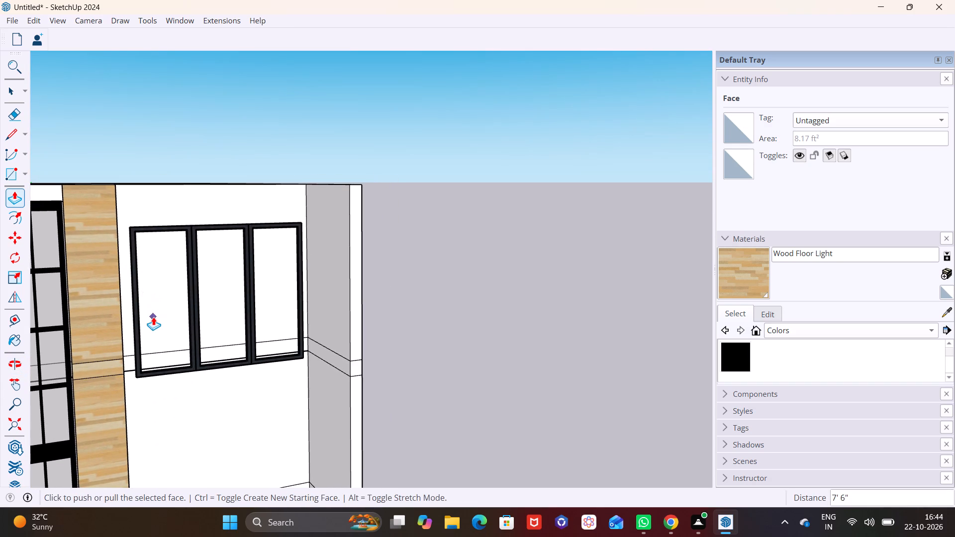
pyautogui.keyDown('shift'); pyautogui.moveTo(153, 317); pyautogui.dragTo(189, 206, button='middle'); pyautogui.keyUp('shift')
pyautogui.keyDown('shift'); pyautogui.scroll(1, 153, 317); pyautogui.keyUp('shift')
pyautogui.scroll(2, 179, 265)
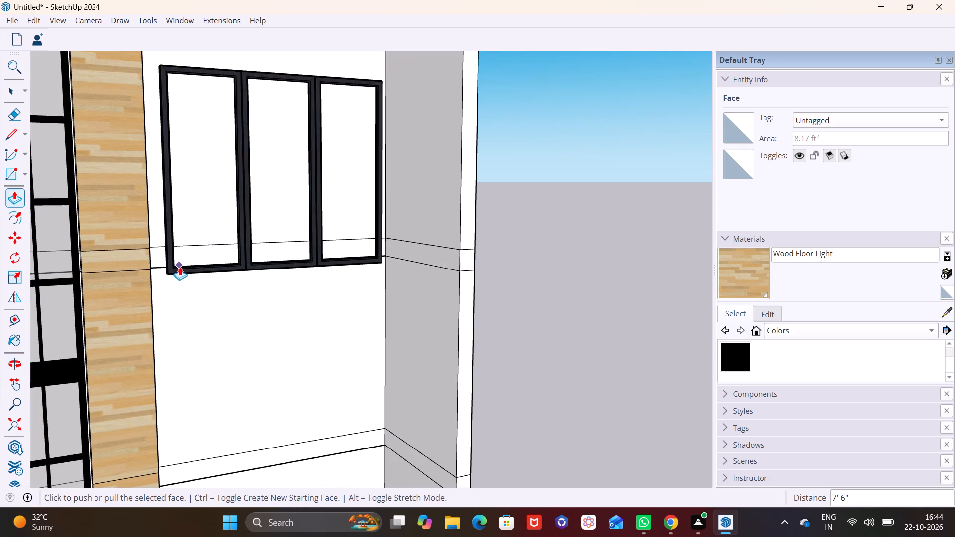
pyautogui.press('m')
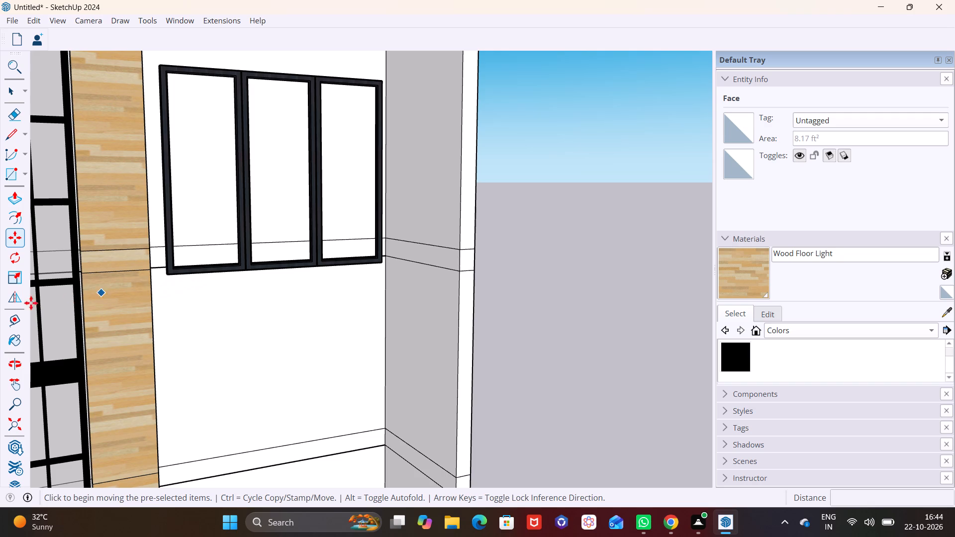
pyautogui.scroll(-2, 213, 215)
pyautogui.keyDown('shift'); pyautogui.moveTo(211, 263); pyautogui.dragTo(185, 385, button='middle'); pyautogui.keyUp('shift')
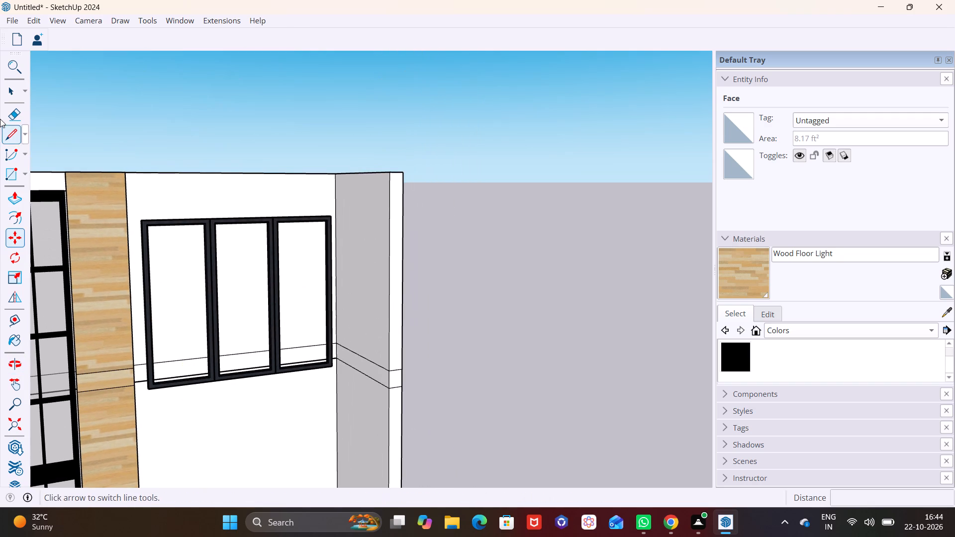
pyautogui.click(26, 174)
pyautogui.click(29, 190)
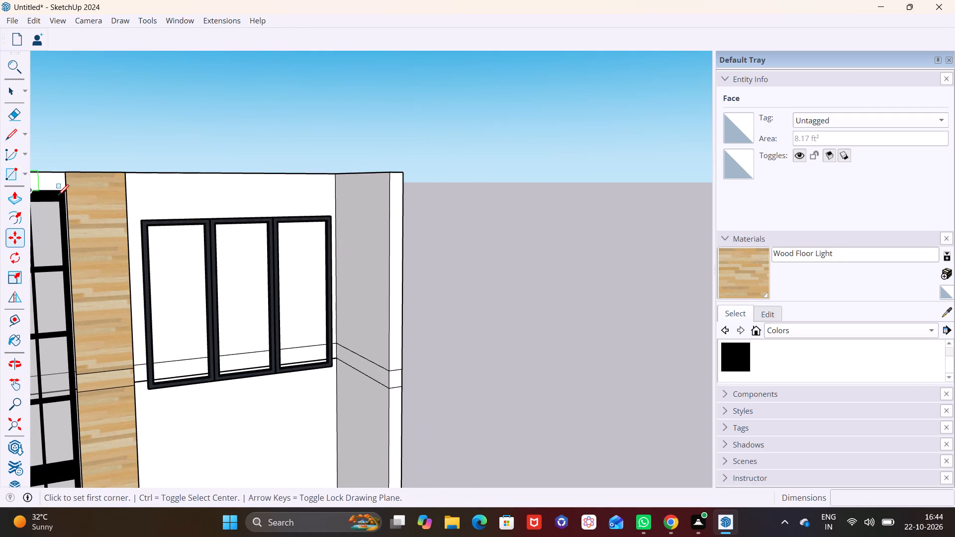
pyautogui.scroll(2, 140, 216)
pyautogui.moveTo(215, 210); pyautogui.dragTo(182, 293, button='middle')
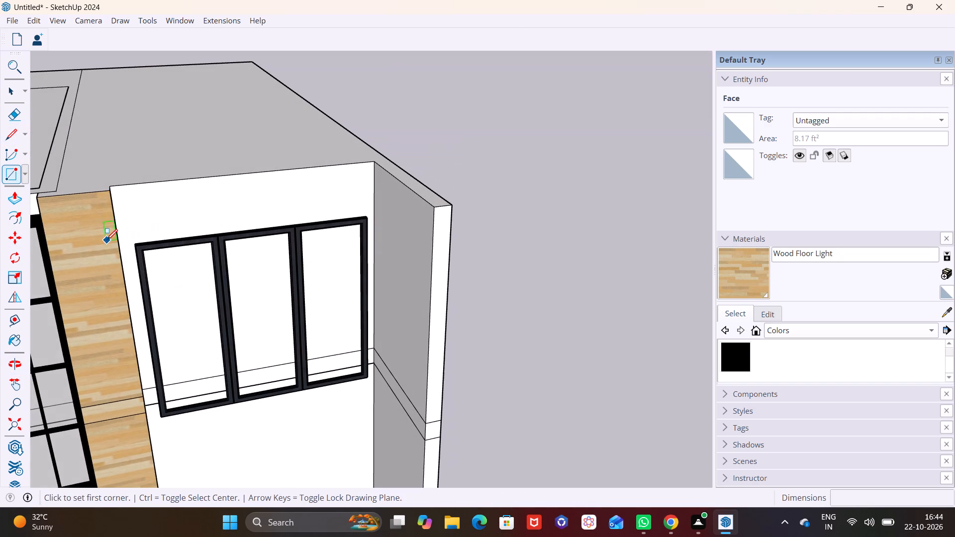
pyautogui.moveTo(135, 234); pyautogui.dragTo(10, 243, button='middle')
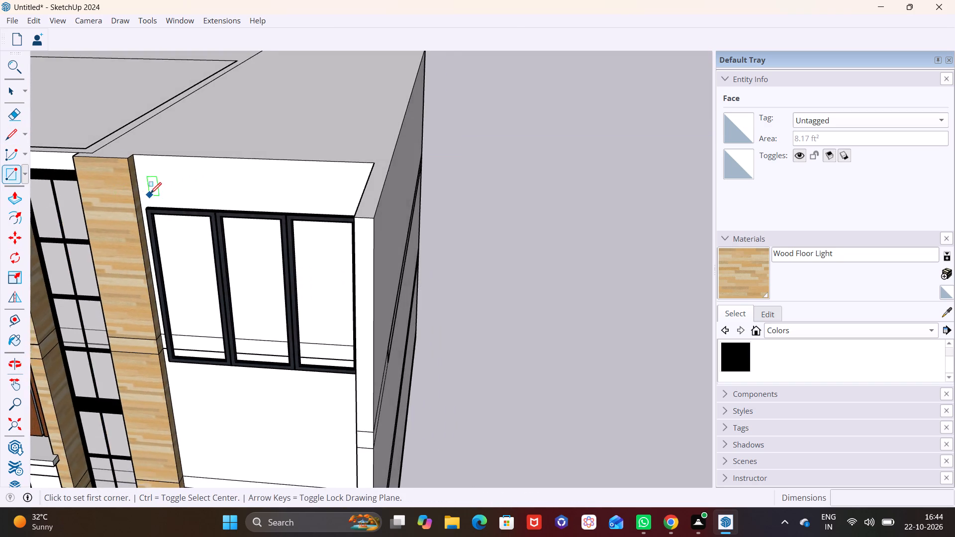
pyautogui.scroll(7, 150, 193)
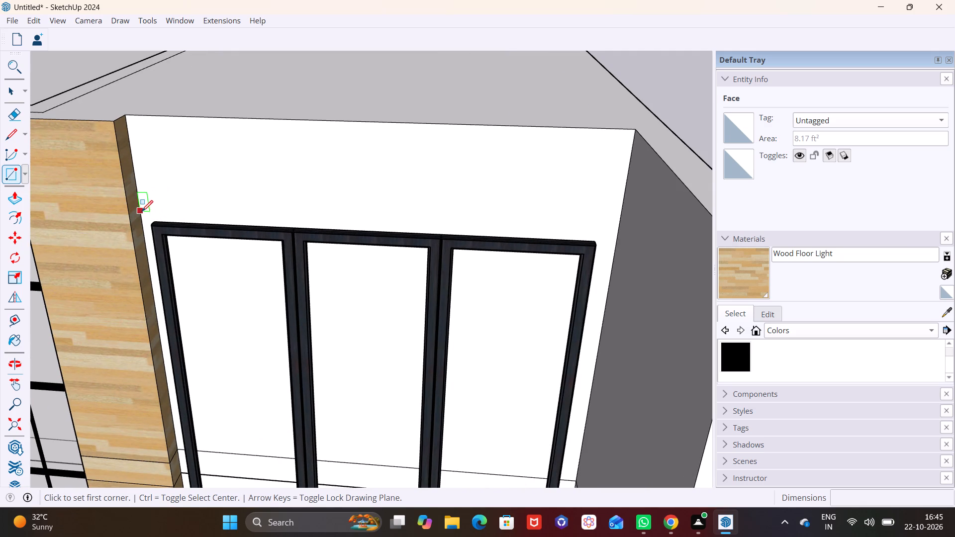
pyautogui.click(142, 211)
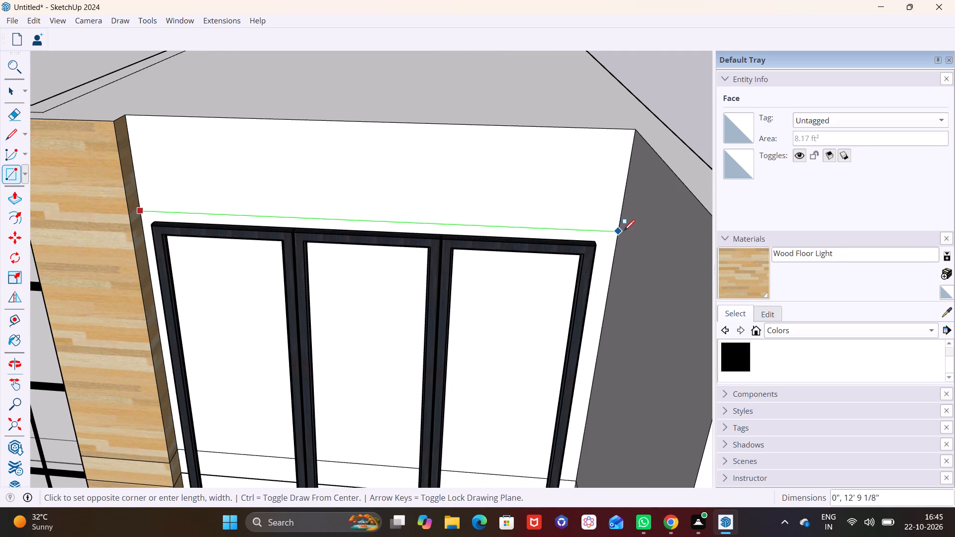
pyautogui.click(623, 215)
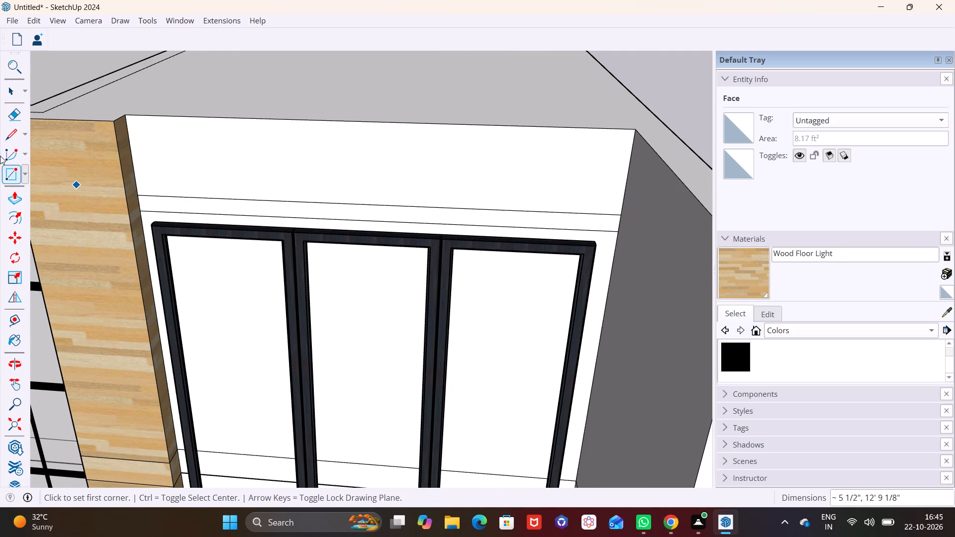
# Pull the strip above the top-storey window out 8", and pull it a further 3' 4 3/4" as a canopy.
pyautogui.click(10, 95)
pyautogui.click(174, 203)
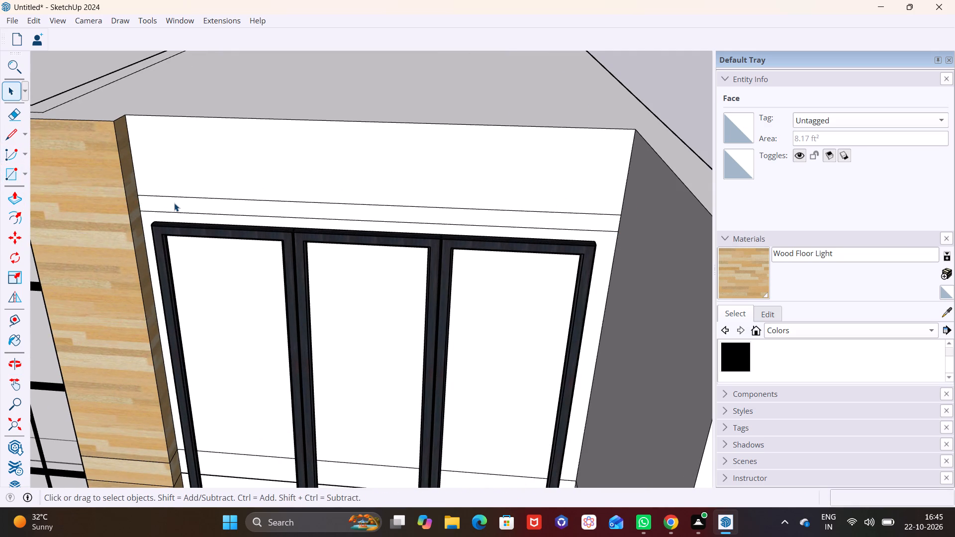
pyautogui.click(14, 196)
pyautogui.click(226, 206)
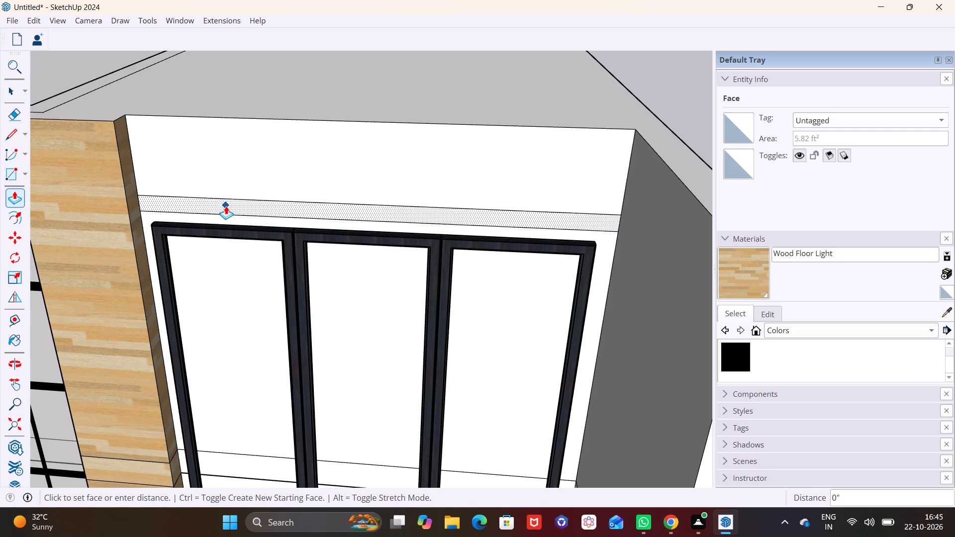
pyautogui.click(193, 244)
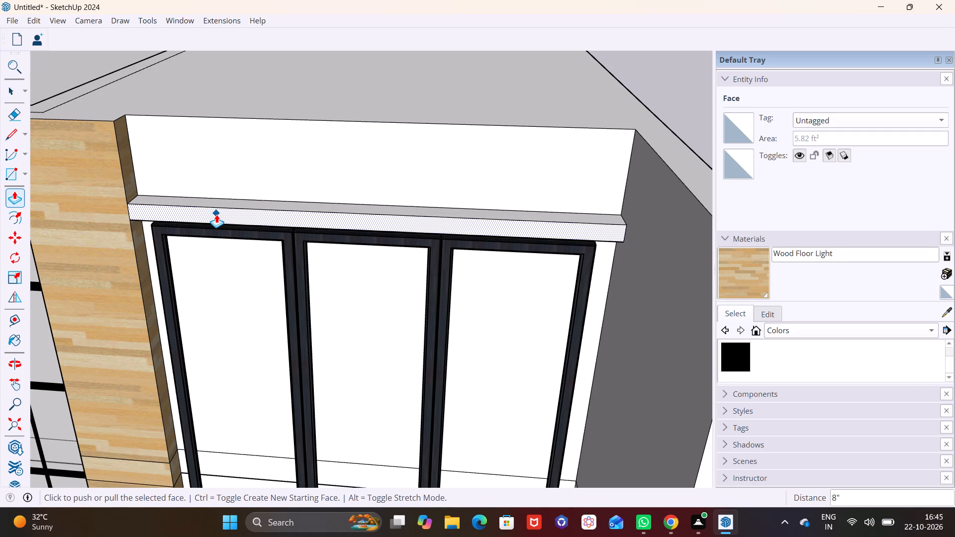
pyautogui.click(216, 214)
pyautogui.moveTo(176, 277); pyautogui.dragTo(182, 275)
# Extend the front face of the canopy above the top-storey window by another 1' 4 7/16".
pyautogui.scroll(-5, 201, 337)
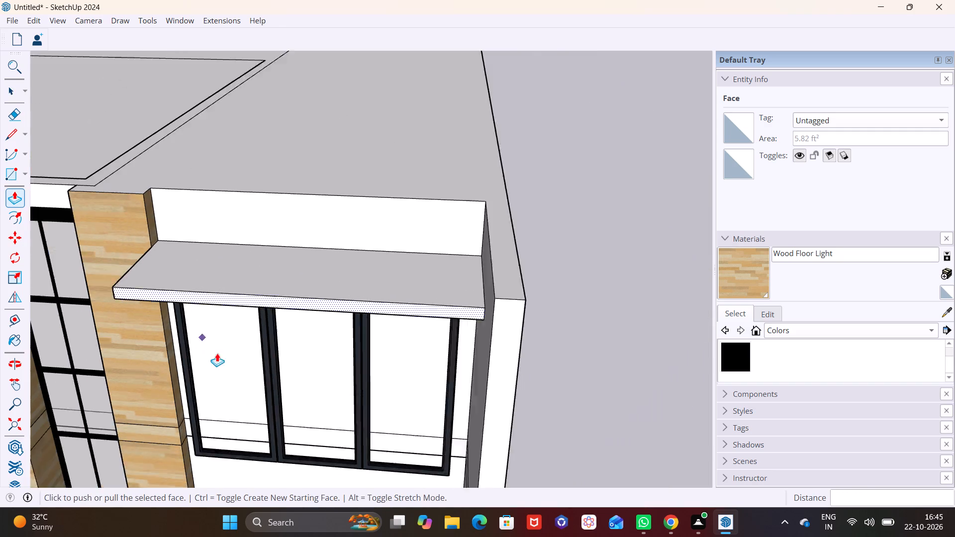
pyautogui.moveTo(263, 380); pyautogui.dragTo(431, 249, button='middle')
pyautogui.scroll(-12, 401, 288)
pyautogui.moveTo(396, 319); pyautogui.dragTo(351, 240, button='middle')
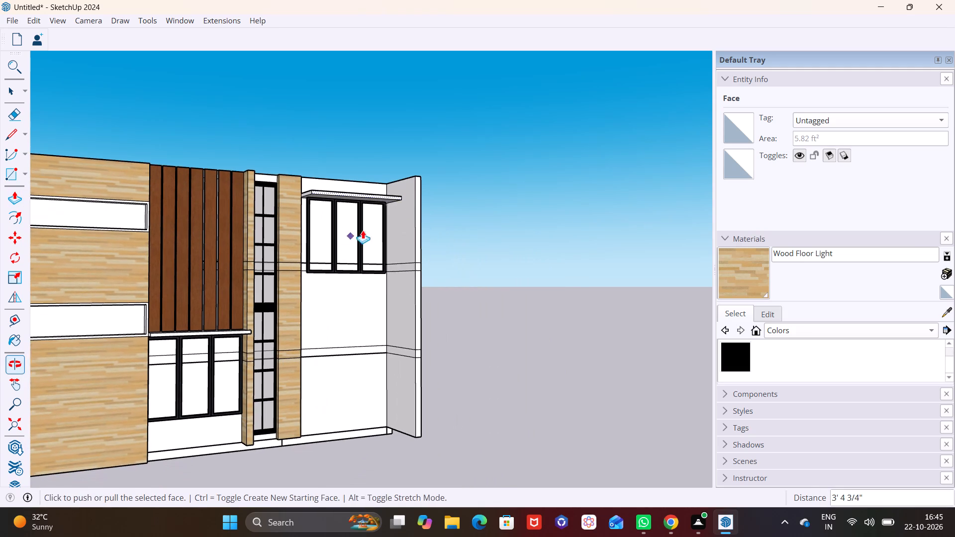
pyautogui.click(380, 196)
pyautogui.click(384, 197)
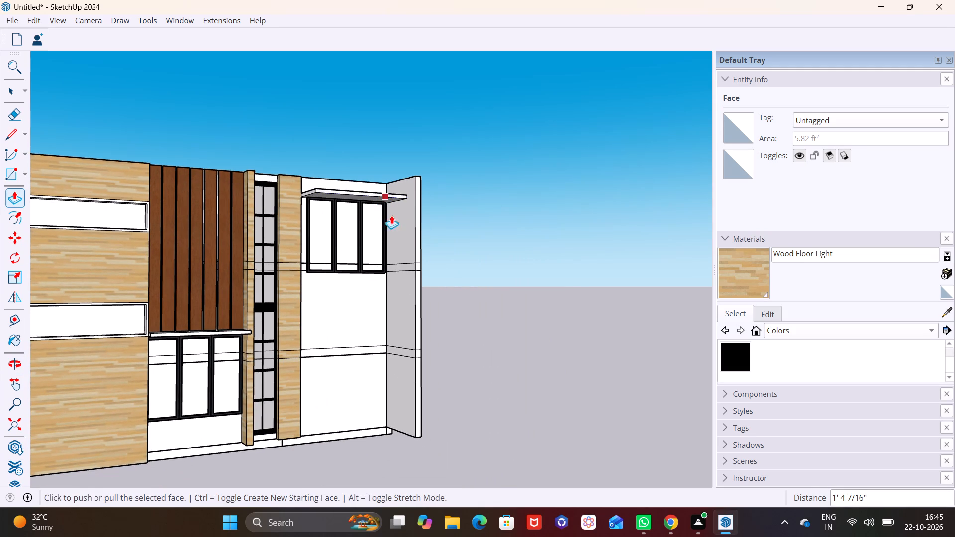
# Draw a thin rectangular strip just below the top-storey window, spanning the wall from the wood-clad column to the fin.
pyautogui.moveTo(415, 209); pyautogui.dragTo(238, 255, button='middle')
pyautogui.scroll(1, 238, 255)
pyautogui.moveTo(353, 234); pyautogui.dragTo(502, 238, button='middle')
pyautogui.keyDown('shift'); pyautogui.moveTo(438, 237); pyautogui.dragTo(291, 264, button='middle'); pyautogui.keyUp('shift')
pyautogui.scroll(1, 299, 308)
pyautogui.moveTo(301, 308); pyautogui.dragTo(375, 304, button='middle')
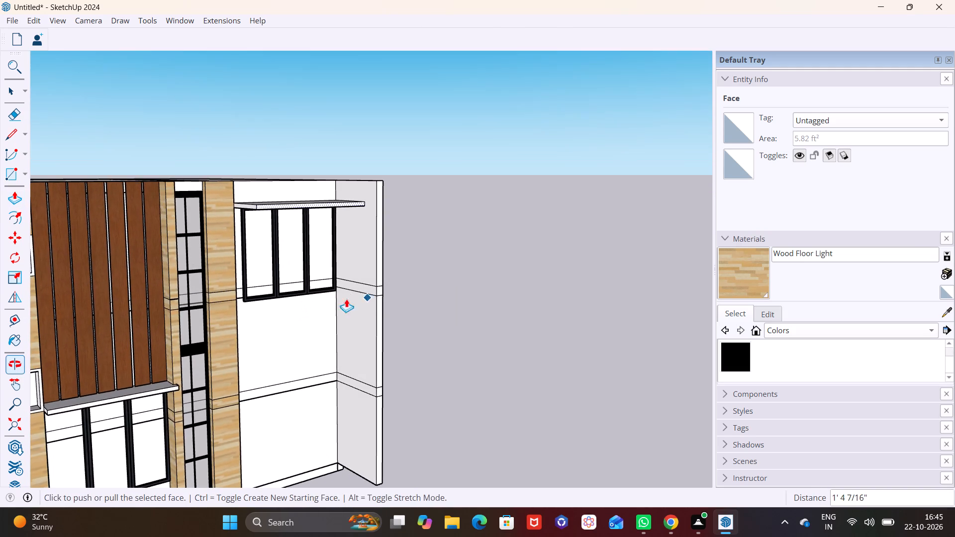
pyautogui.scroll(4, 316, 299)
pyautogui.keyDown('shift'); pyautogui.moveTo(296, 304); pyautogui.dragTo(265, 287, button='middle'); pyautogui.keyUp('shift')
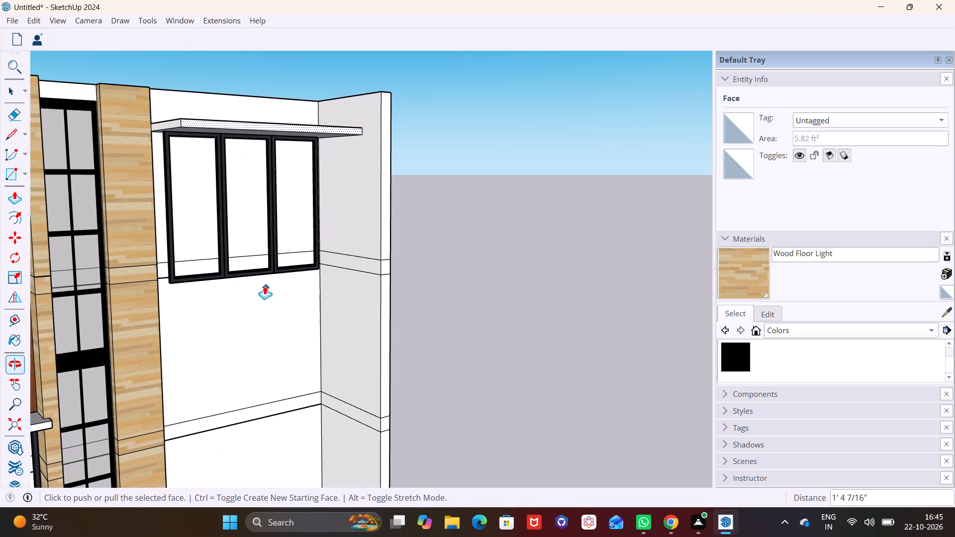
pyautogui.scroll(3, 219, 269)
pyautogui.moveTo(212, 279); pyautogui.dragTo(139, 271, button='middle')
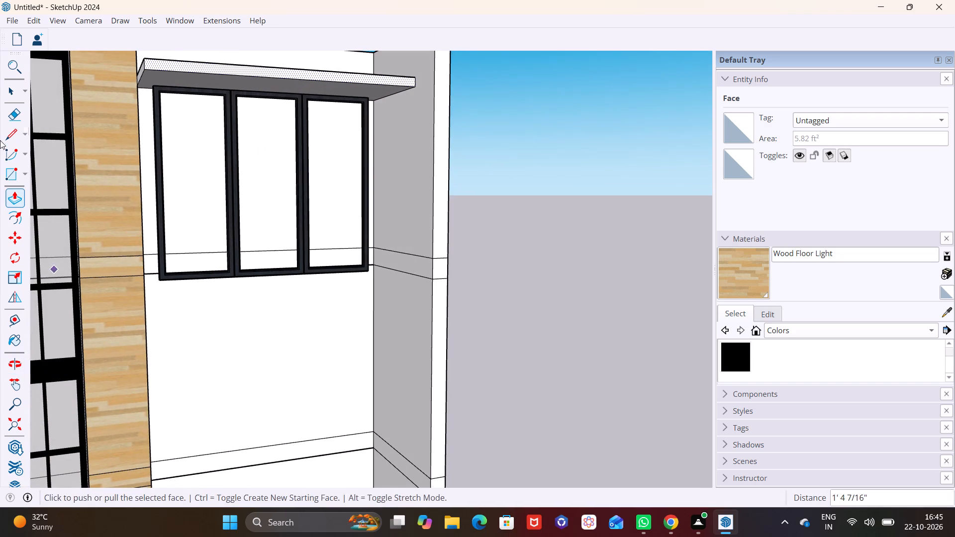
pyautogui.click(27, 171)
pyautogui.click(35, 189)
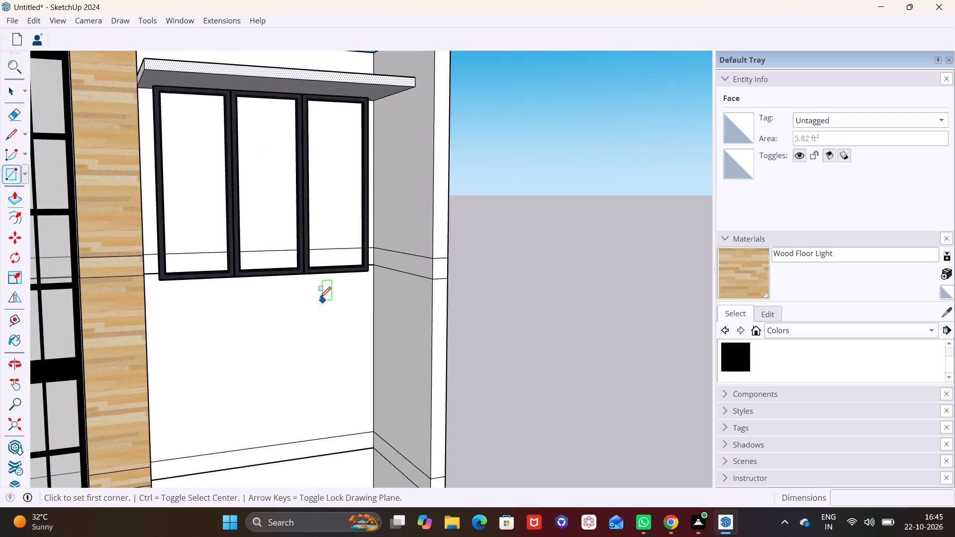
pyautogui.moveTo(319, 287); pyautogui.dragTo(331, 205, button='middle')
pyautogui.moveTo(224, 230); pyautogui.dragTo(236, 319, button='middle')
pyautogui.scroll(-4, 216, 262)
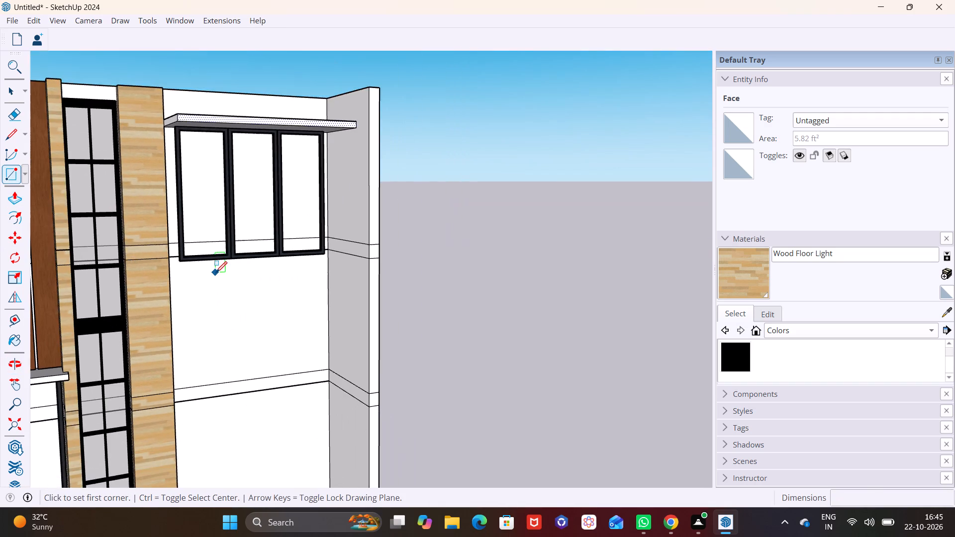
pyautogui.scroll(-5, 216, 272)
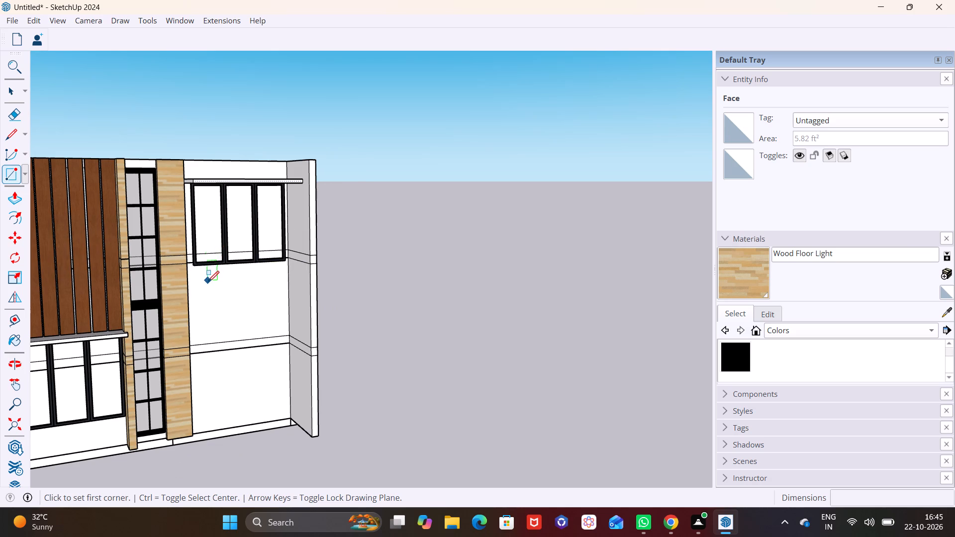
pyautogui.scroll(8, 207, 282)
pyautogui.moveTo(186, 277); pyautogui.dragTo(166, 188, button='middle')
pyautogui.scroll(10, 182, 222)
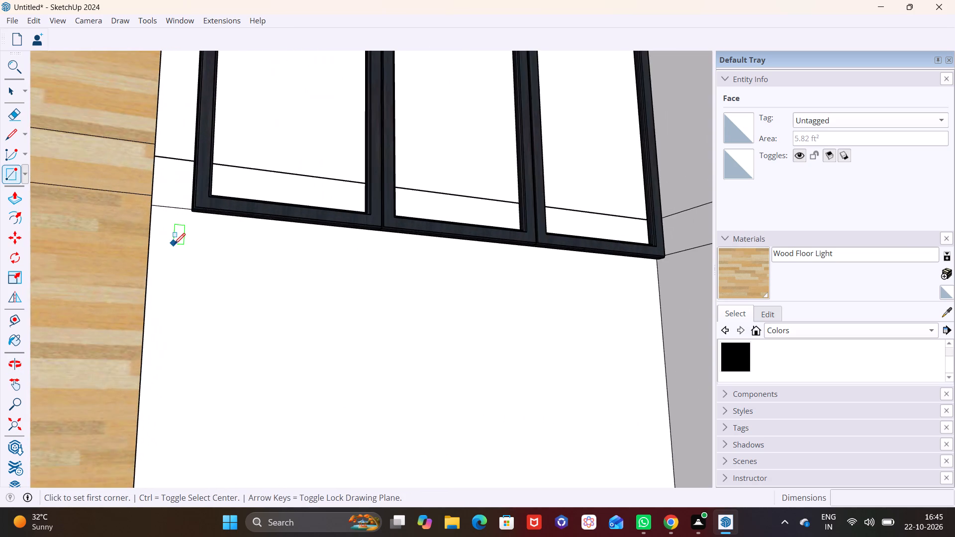
pyautogui.moveTo(169, 243); pyautogui.dragTo(100, 262, button='middle')
pyautogui.click(140, 252)
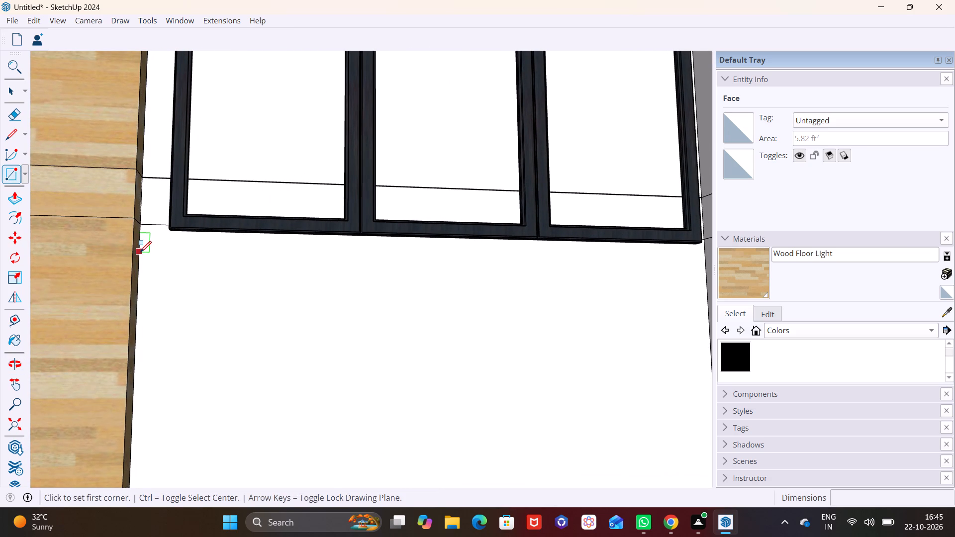
pyautogui.scroll(-7, 248, 271)
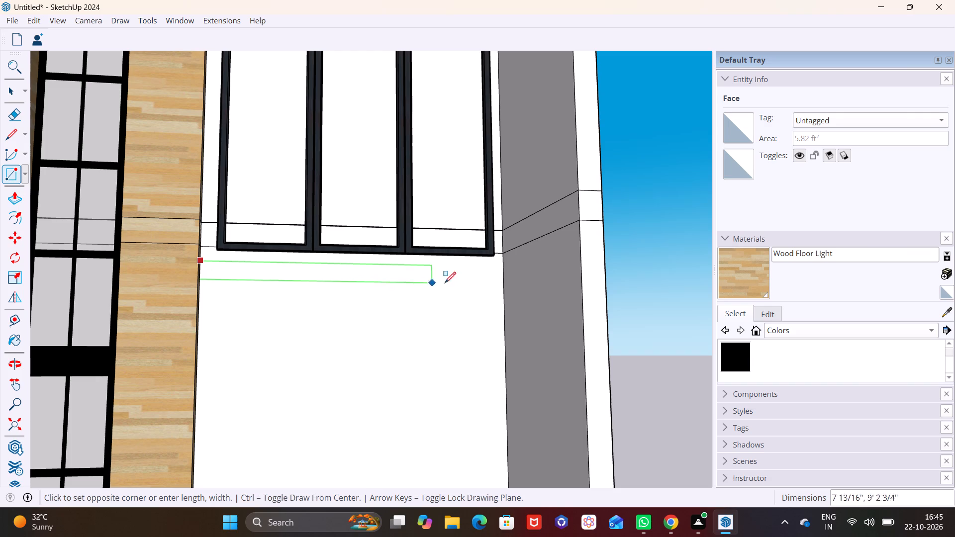
pyautogui.click(504, 284)
# Pull the strip below the window out 8" and a further 6' 10", forming a slab flush with the projecting fin.
pyautogui.press('space')
pyautogui.click(427, 277)
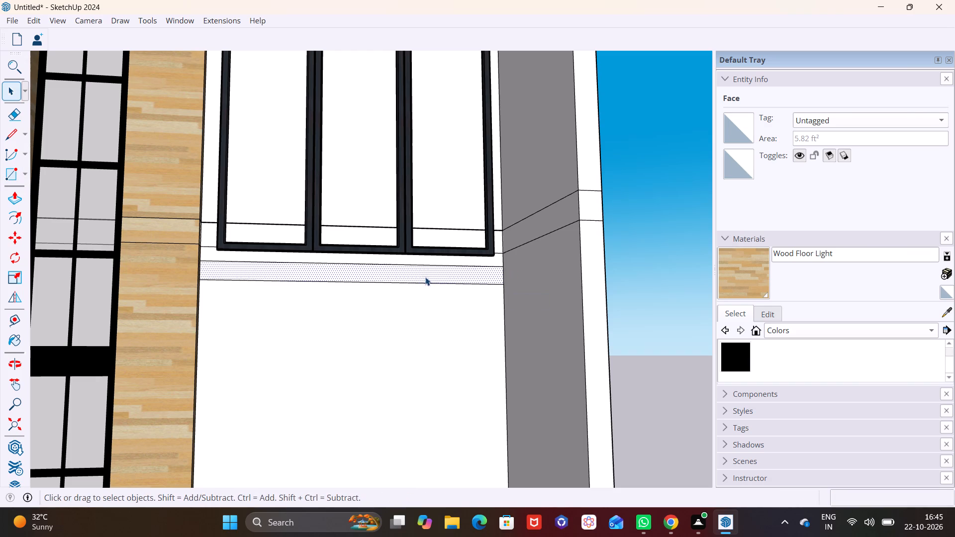
pyautogui.click(13, 197)
pyautogui.click(257, 266)
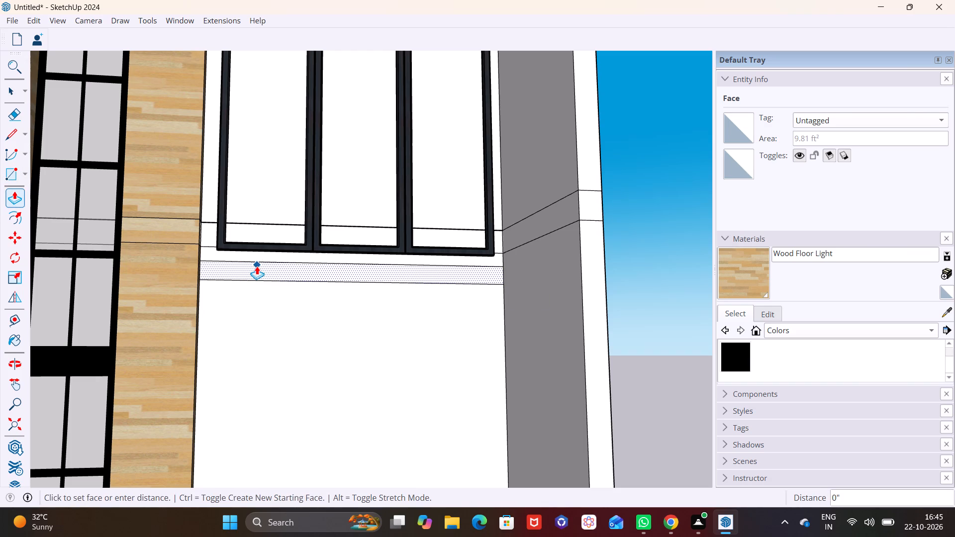
pyautogui.scroll(-1, 286, 231)
pyautogui.moveTo(287, 234); pyautogui.dragTo(318, 374, button='middle')
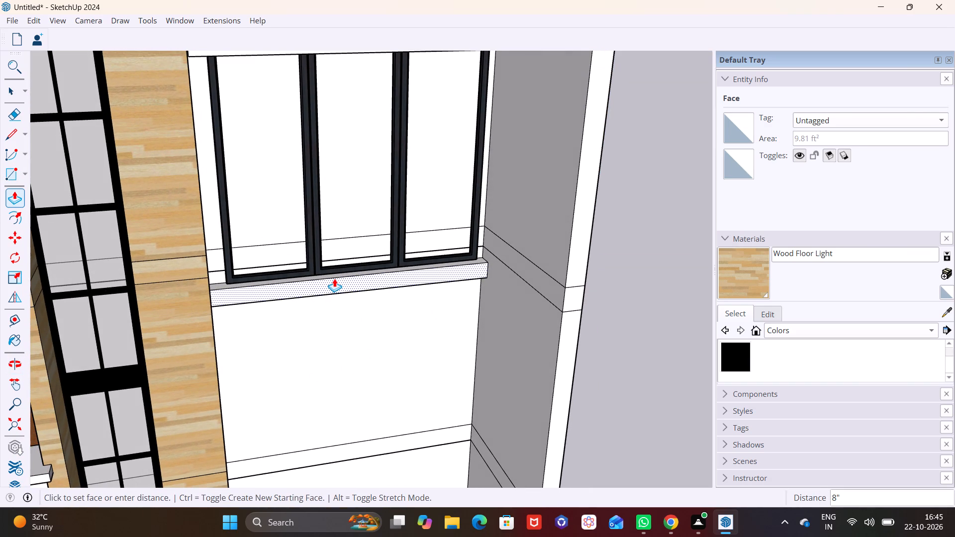
pyautogui.click(334, 278)
pyautogui.click(325, 284)
pyautogui.click(566, 317)
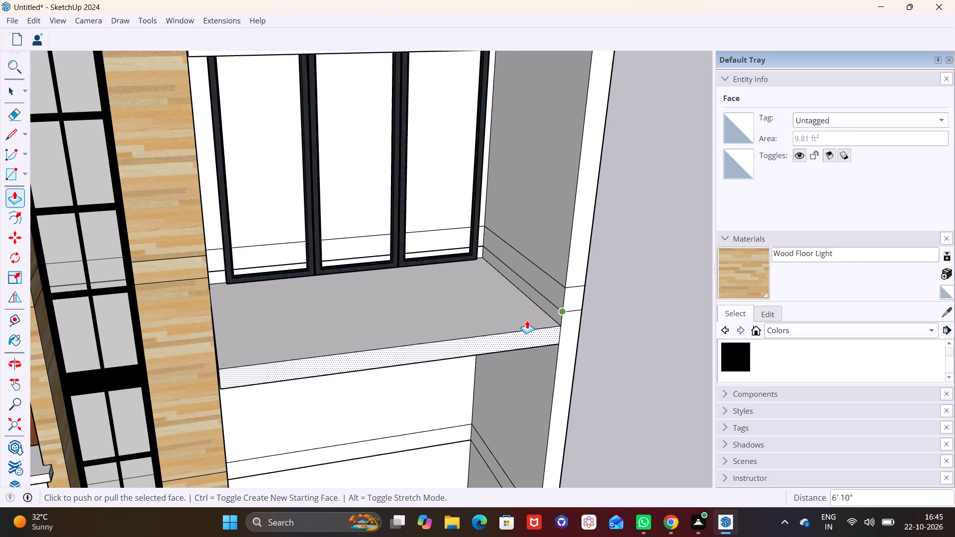
# Extend the front face of the canopy above the top-storey window by another 2' 13/16" to meet the fin's front edge.
pyautogui.scroll(-7, 269, 305)
pyautogui.moveTo(286, 341); pyautogui.dragTo(357, 283, button='middle')
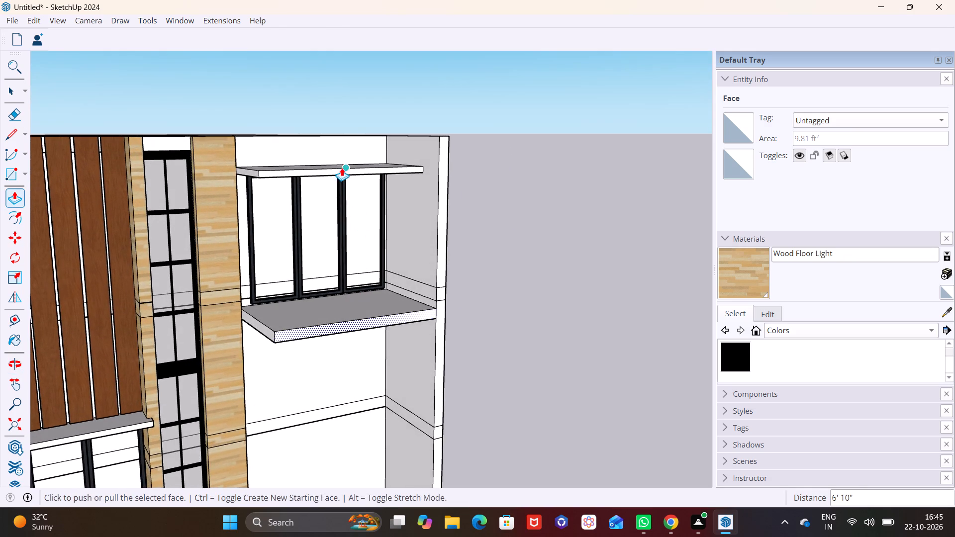
pyautogui.click(13, 86)
pyautogui.click(286, 173)
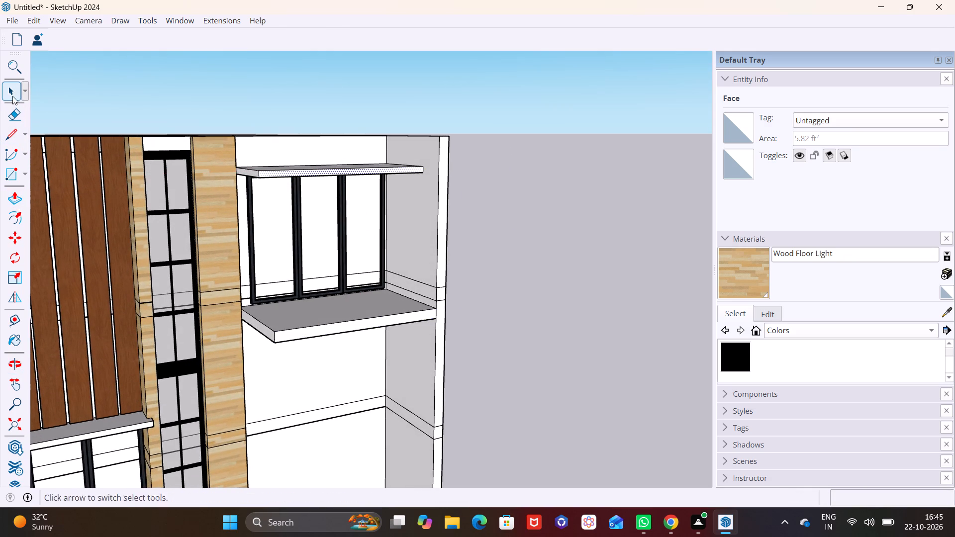
pyautogui.click(13, 199)
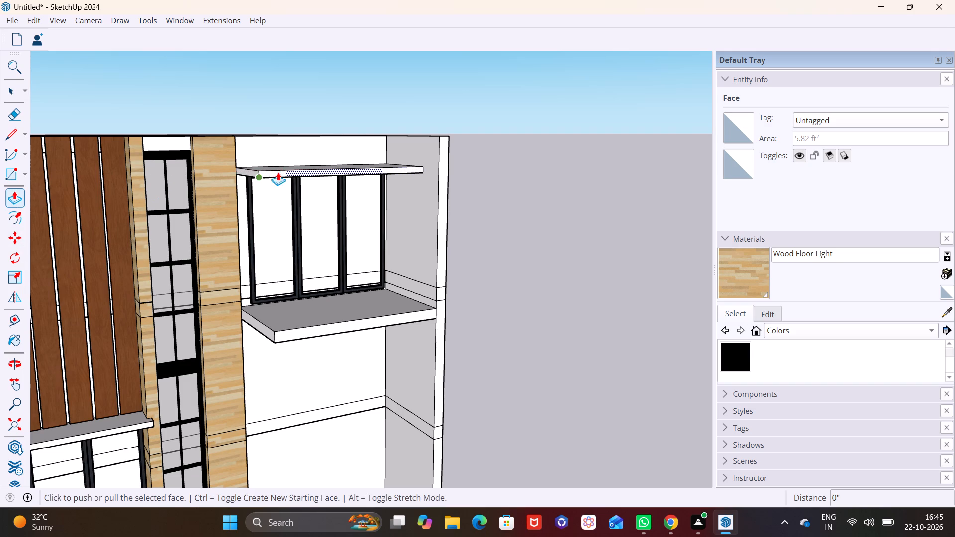
pyautogui.click(303, 169)
pyautogui.click(442, 190)
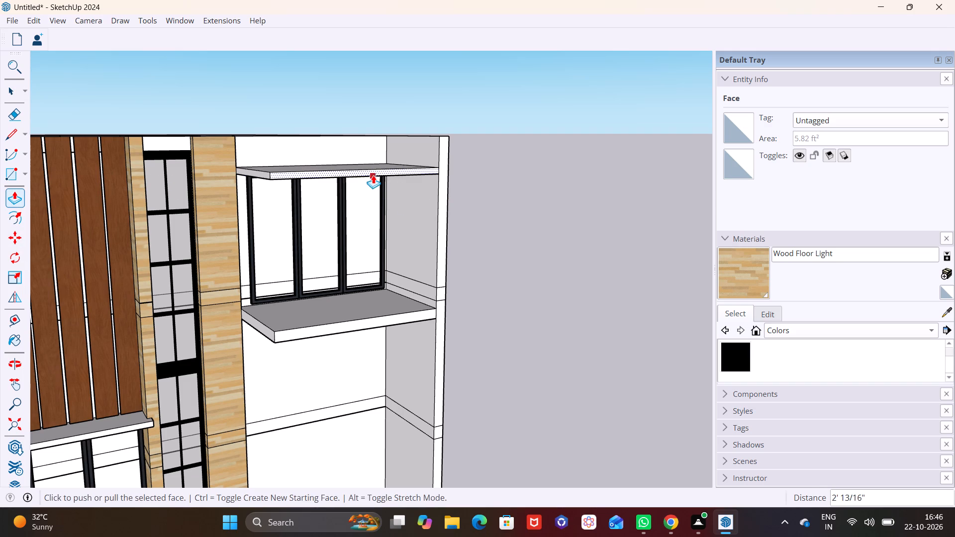
# Draw a strip about 10 7/8" high and 12' 9 5/16" wide on the wall below the balcony slab, between column and fin.
pyautogui.moveTo(373, 175); pyautogui.dragTo(322, 215, button='middle')
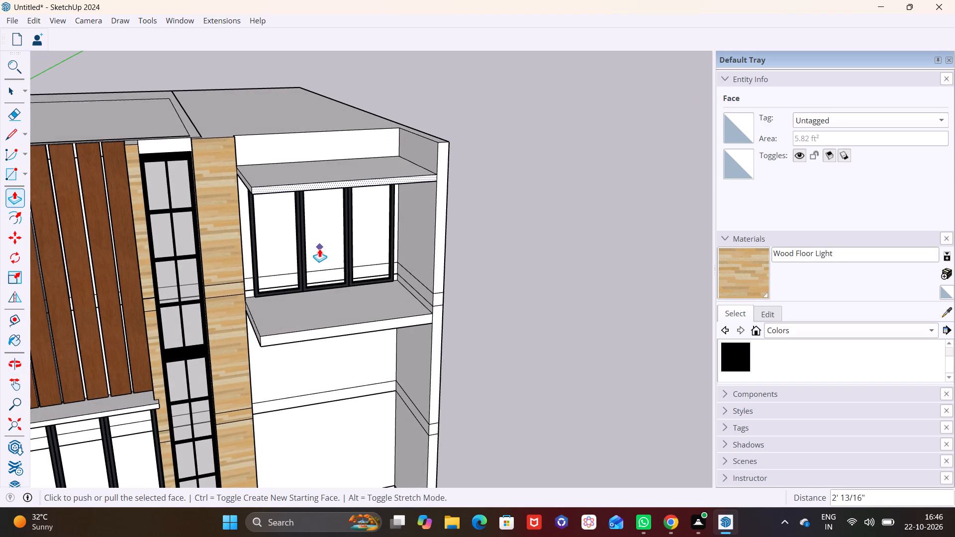
pyautogui.scroll(-5, 318, 252)
pyautogui.moveTo(349, 302); pyautogui.dragTo(405, 280, button='middle')
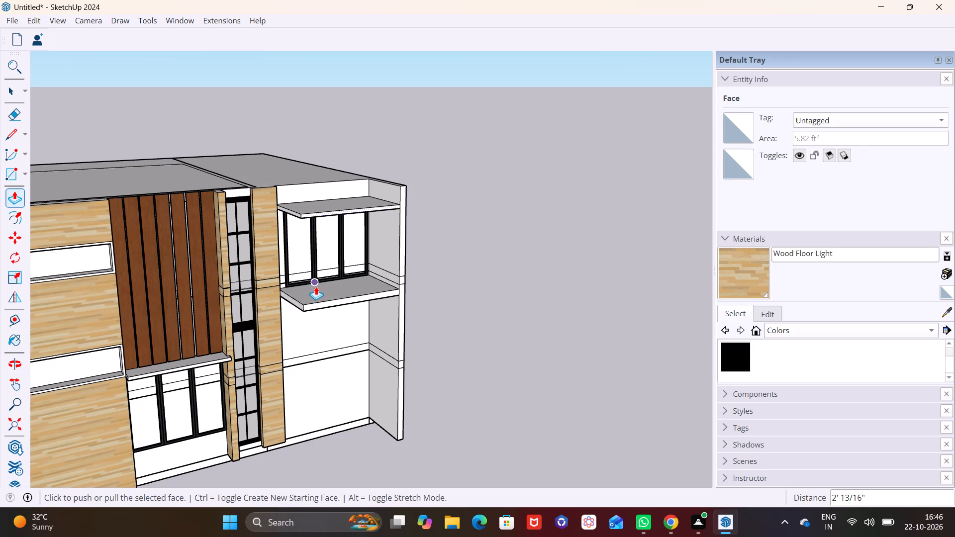
pyautogui.moveTo(307, 283); pyautogui.dragTo(233, 225, button='middle')
pyautogui.scroll(2, 256, 286)
pyautogui.moveTo(245, 260); pyautogui.dragTo(223, 194, button='middle')
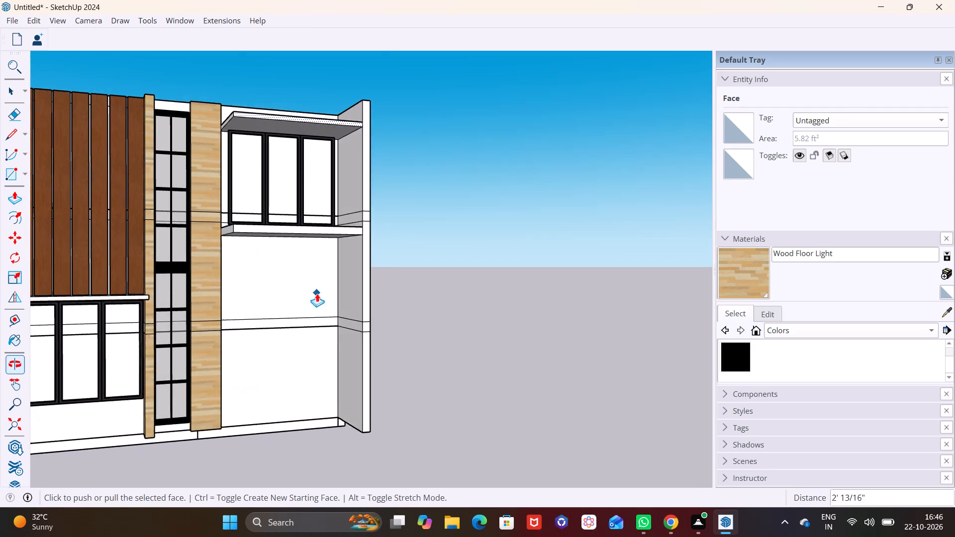
pyautogui.scroll(6, 317, 293)
pyautogui.click(24, 170)
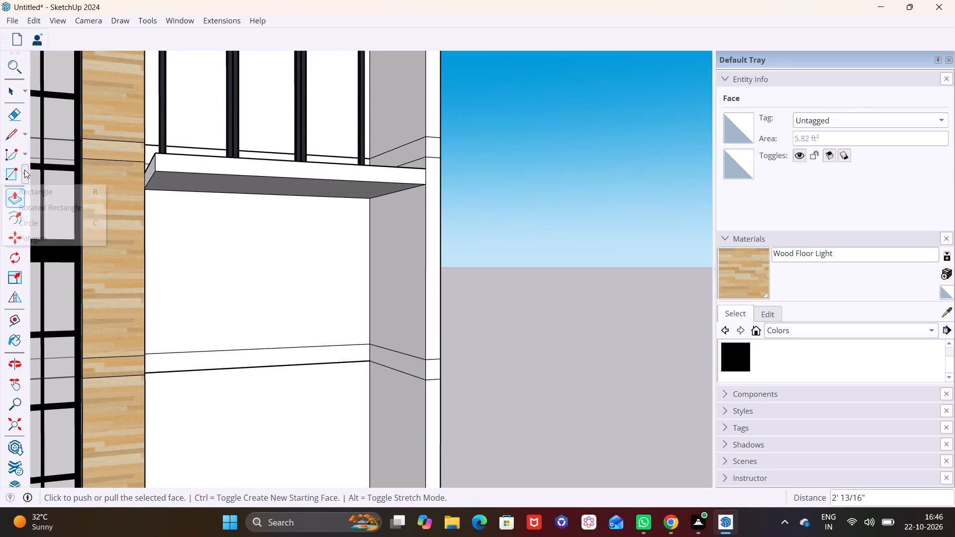
pyautogui.click(32, 189)
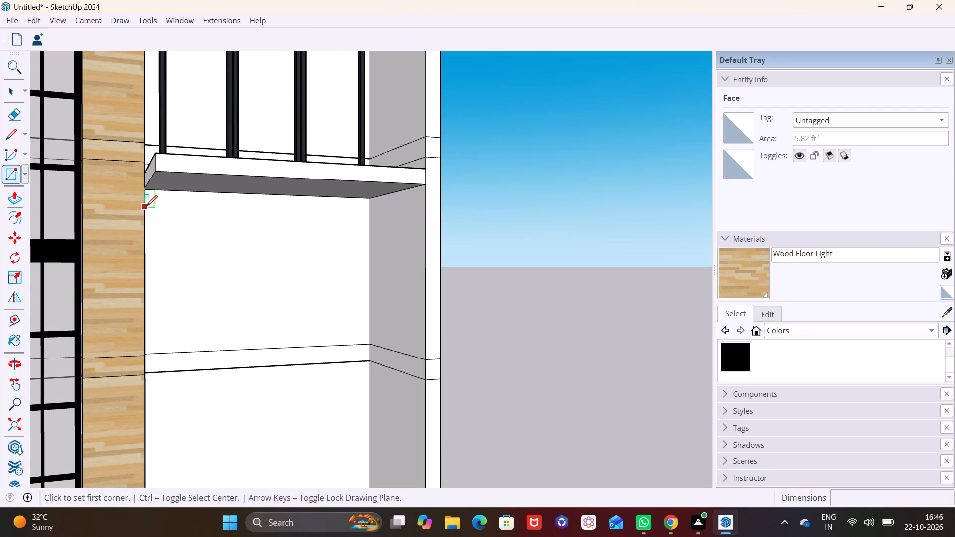
pyautogui.click(148, 216)
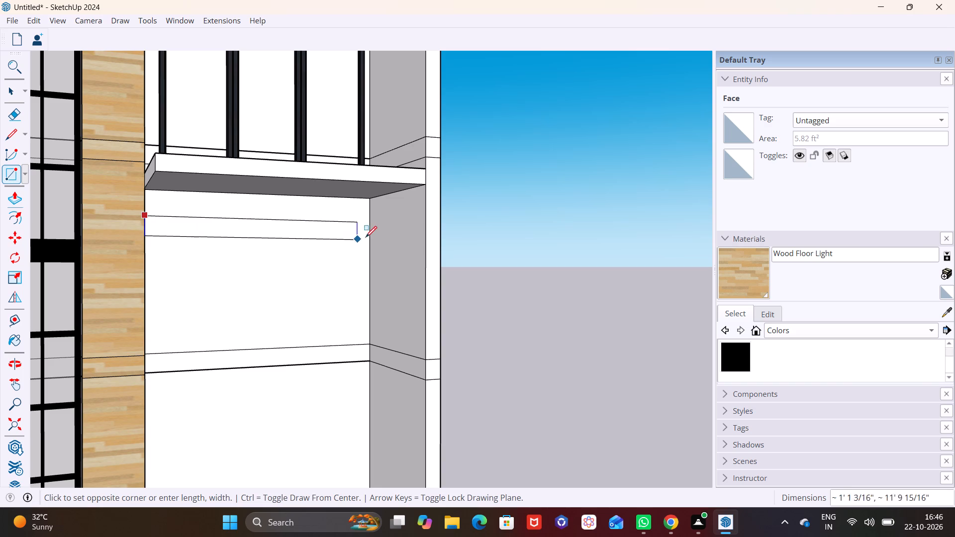
pyautogui.click(373, 238)
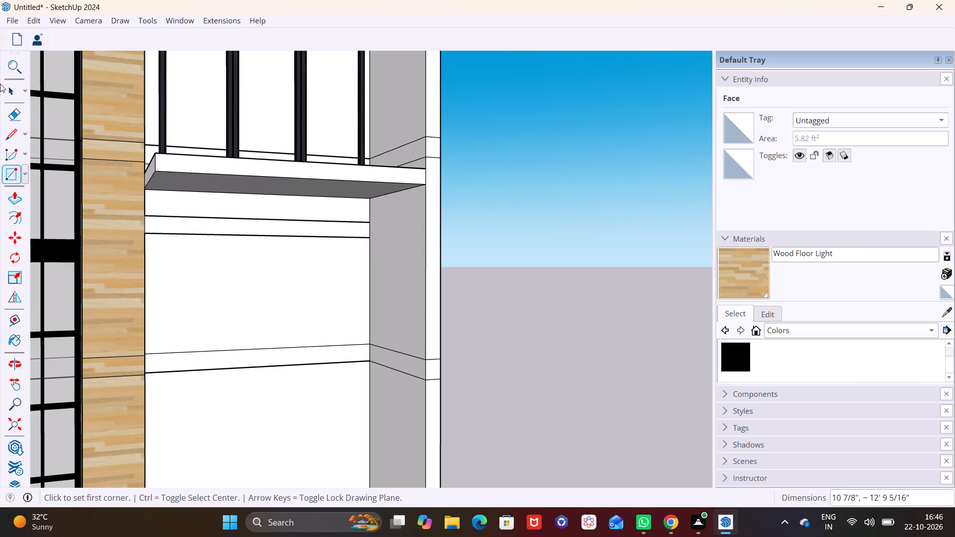
# Pull the new strip below the balcony slab out about 7' 2 3/16" to form a second slab reaching the fin.
pyautogui.click(0, 90)
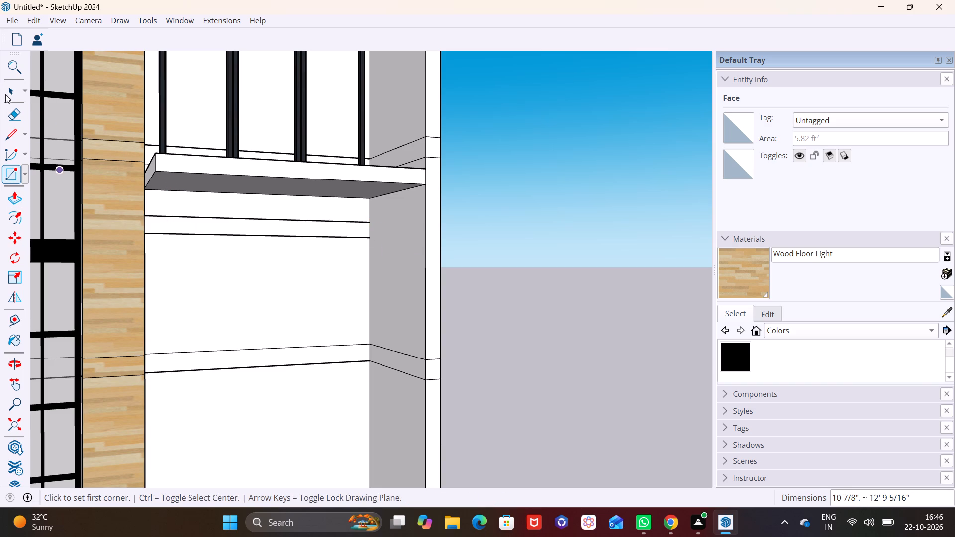
pyautogui.click(5, 93)
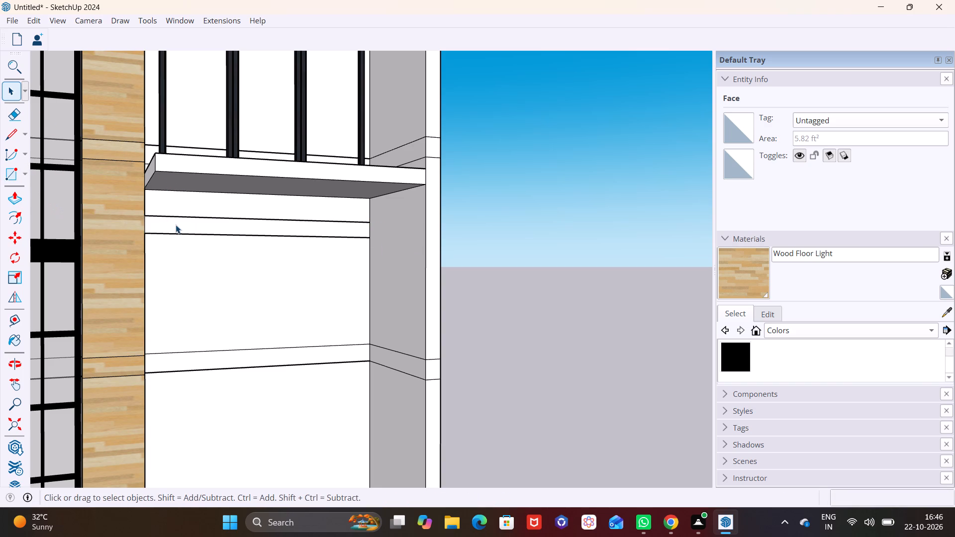
pyautogui.click(176, 225)
pyautogui.click(10, 193)
pyautogui.click(227, 224)
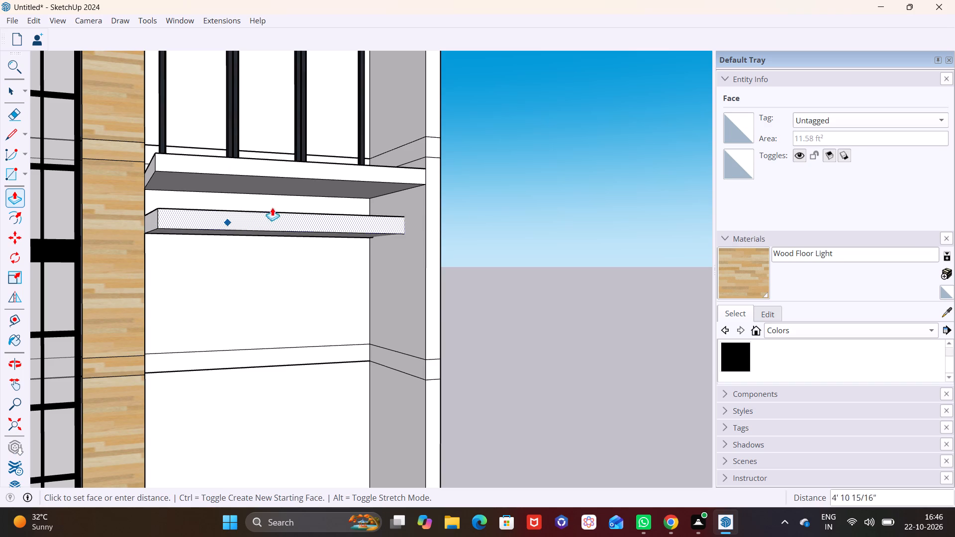
pyautogui.click(311, 178)
pyautogui.scroll(-5, 267, 249)
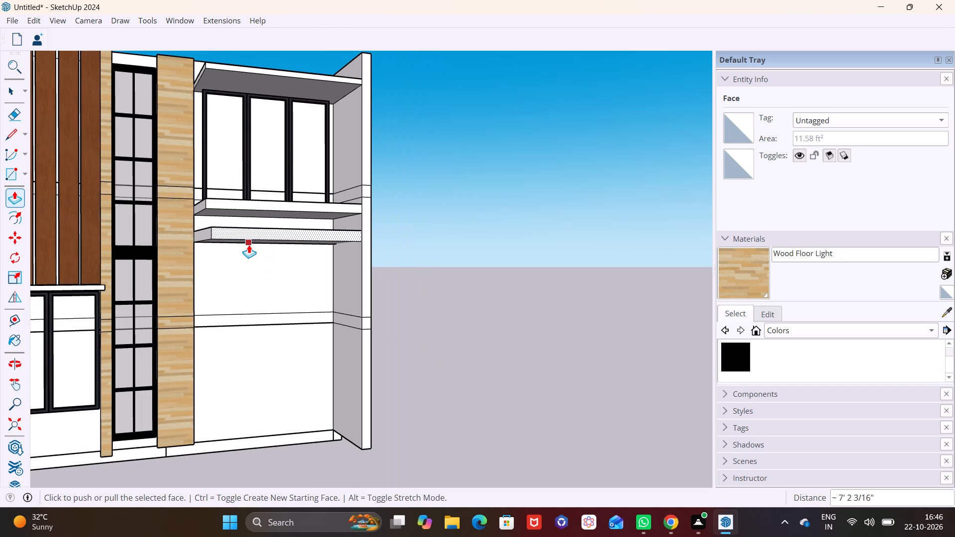
pyautogui.scroll(-1, 248, 234)
pyautogui.press('space')
# Examine the two slabs and the canopy beside the fin from above and from the front.
pyautogui.moveTo(468, 311); pyautogui.dragTo(502, 428, button='middle')
pyautogui.scroll(2, 262, 254)
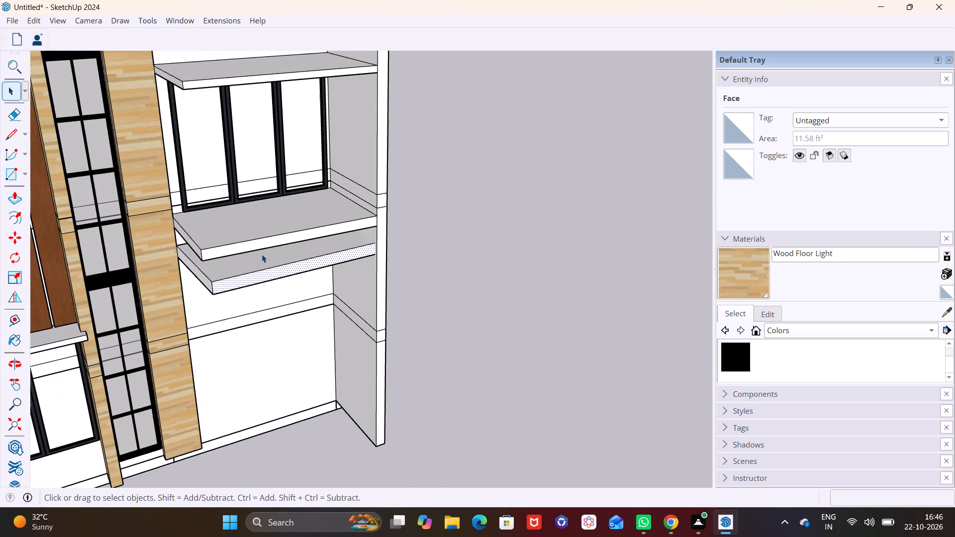
pyautogui.moveTo(258, 252); pyautogui.dragTo(271, 201, button='middle')
pyautogui.scroll(-3, 253, 245)
pyautogui.keyDown('shift'); pyautogui.moveTo(236, 278); pyautogui.dragTo(229, 278, button='middle'); pyautogui.keyUp('shift')
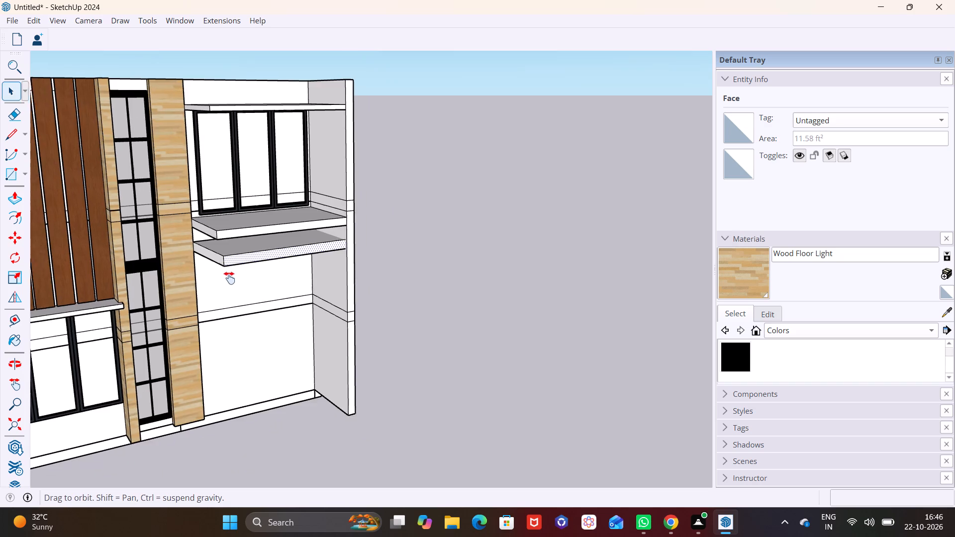
pyautogui.keyDown('shift'); pyautogui.moveTo(229, 278); pyautogui.dragTo(210, 217, button='middle'); pyautogui.keyUp('shift')
pyautogui.keyDown('shift'); pyautogui.moveTo(197, 128); pyautogui.dragTo(201, 247, button='middle'); pyautogui.keyUp('shift')
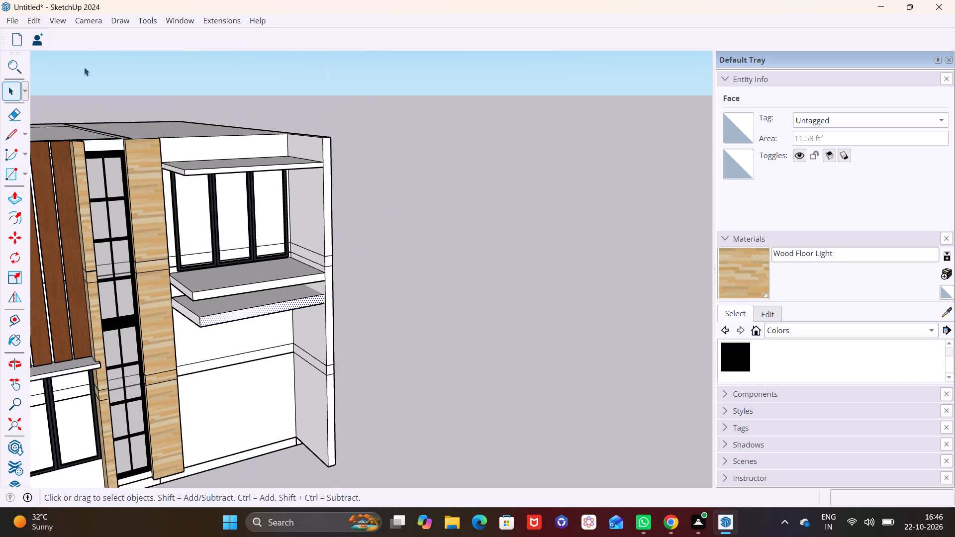
pyautogui.click(161, 17)
# Copy the Ver Glass Railing from the balcony on the other facade about 50' 7 1/2" over to the new balcony slab.
pyautogui.scroll(-5, 207, 168)
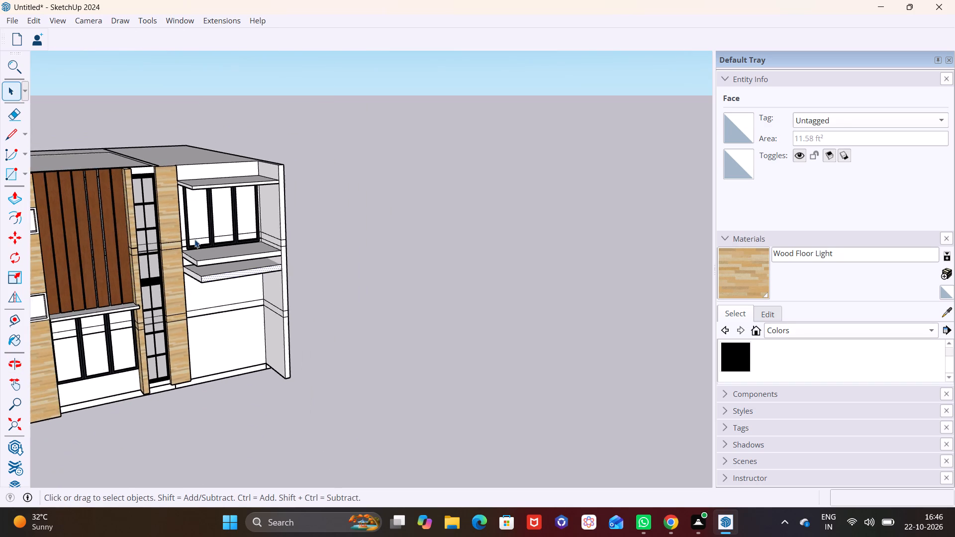
pyautogui.moveTo(194, 239); pyautogui.dragTo(324, 225, button='middle')
pyautogui.scroll(-7, 164, 216)
pyautogui.keyDown('shift'); pyautogui.moveTo(135, 257); pyautogui.dragTo(332, 212, button='middle'); pyautogui.keyUp('shift')
pyautogui.scroll(3, 129, 188)
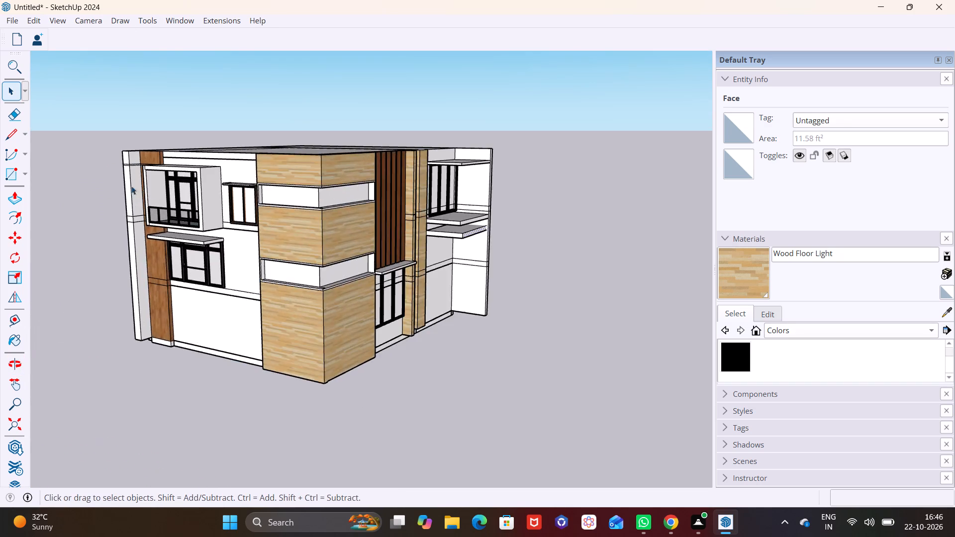
pyautogui.scroll(4, 131, 186)
pyautogui.click(193, 232)
pyautogui.press('m')
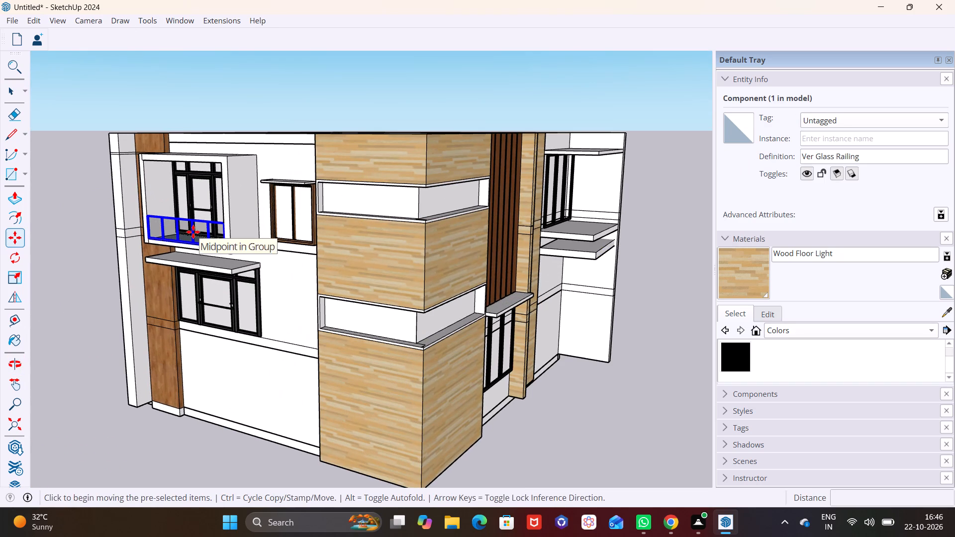
pyautogui.click(193, 232)
pyautogui.scroll(-2, 292, 262)
pyautogui.keyDown('shift'); pyautogui.moveTo(292, 263); pyautogui.dragTo(0, 263, button='middle'); pyautogui.keyUp('shift')
pyautogui.scroll(9, 364, 234)
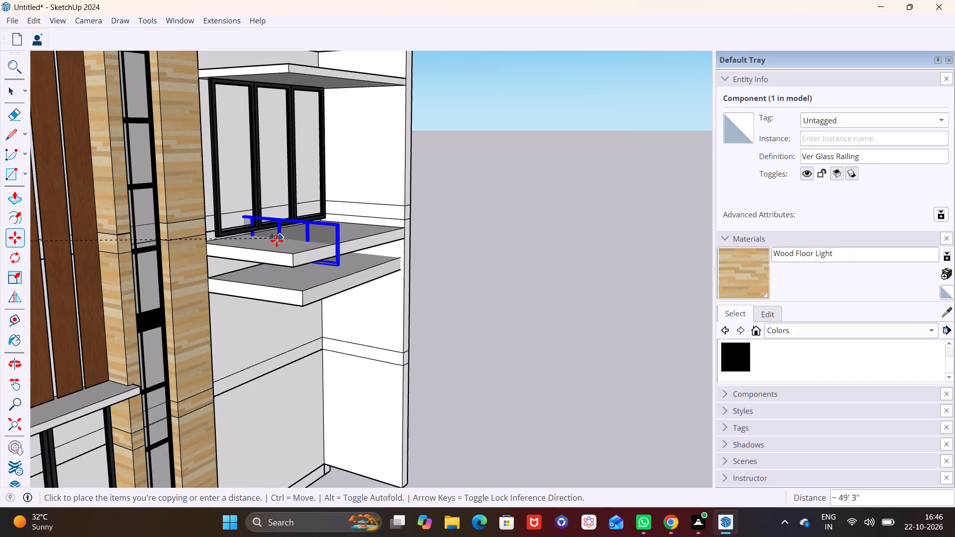
pyautogui.click(319, 258)
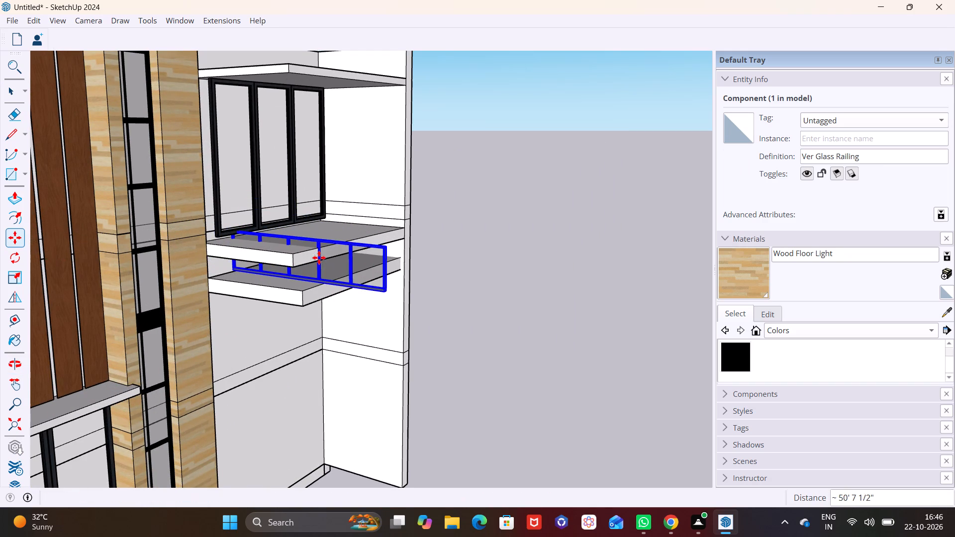
# Move the copied railing about 3' 2 1/16" onto the balcony slab's side edge, with its lower inner corner against the wood-clad column.
pyautogui.scroll(2, 218, 260)
pyautogui.moveTo(239, 271); pyautogui.dragTo(239, 266)
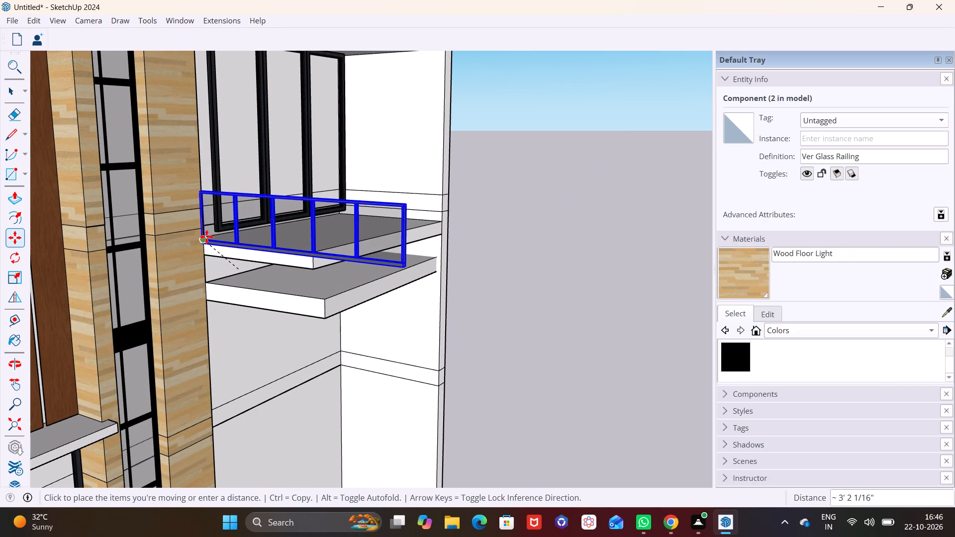
pyautogui.click(205, 237)
# Copy the balcony's side railing about 27' 9 11/16" away to a free spot on the roof.
pyautogui.moveTo(302, 261); pyautogui.dragTo(159, 249, button='middle')
pyautogui.scroll(-1, 240, 263)
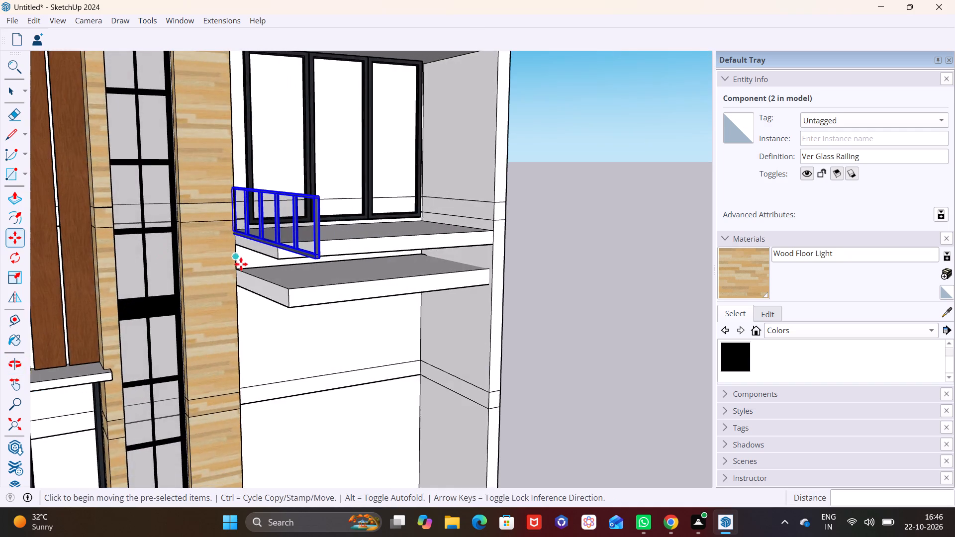
pyautogui.scroll(-6, 241, 264)
pyautogui.click(267, 251)
pyautogui.press('m')
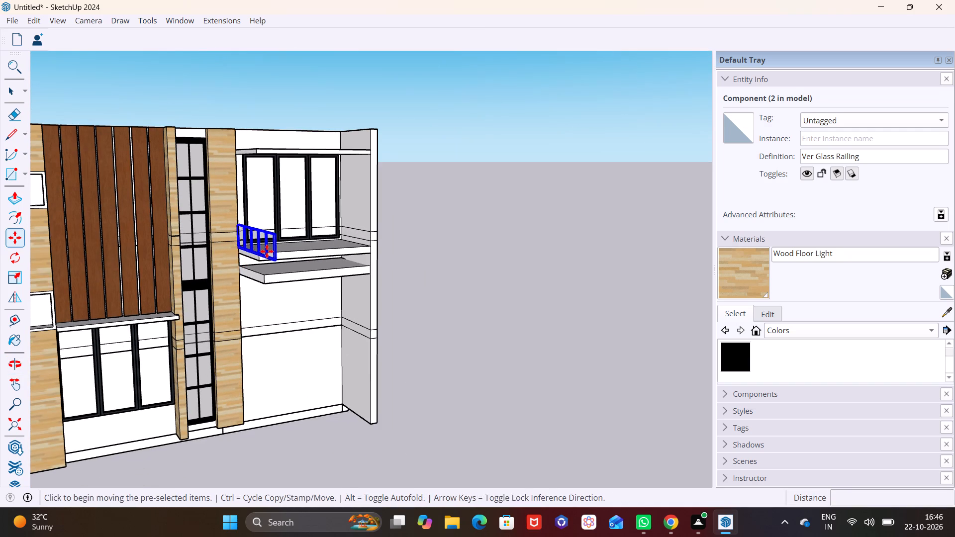
pyautogui.click(269, 259)
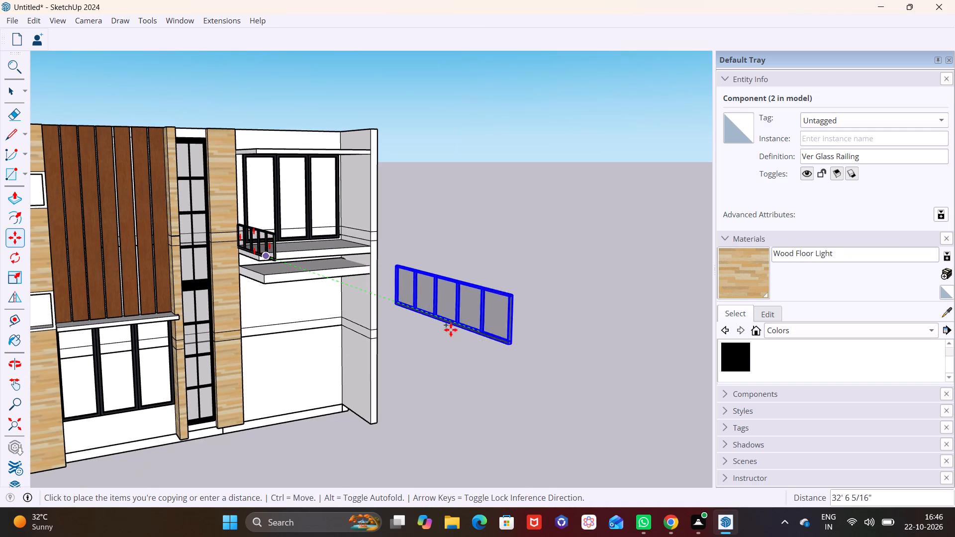
pyautogui.scroll(-5, 441, 324)
pyautogui.moveTo(263, 169); pyautogui.dragTo(257, 281, button='middle')
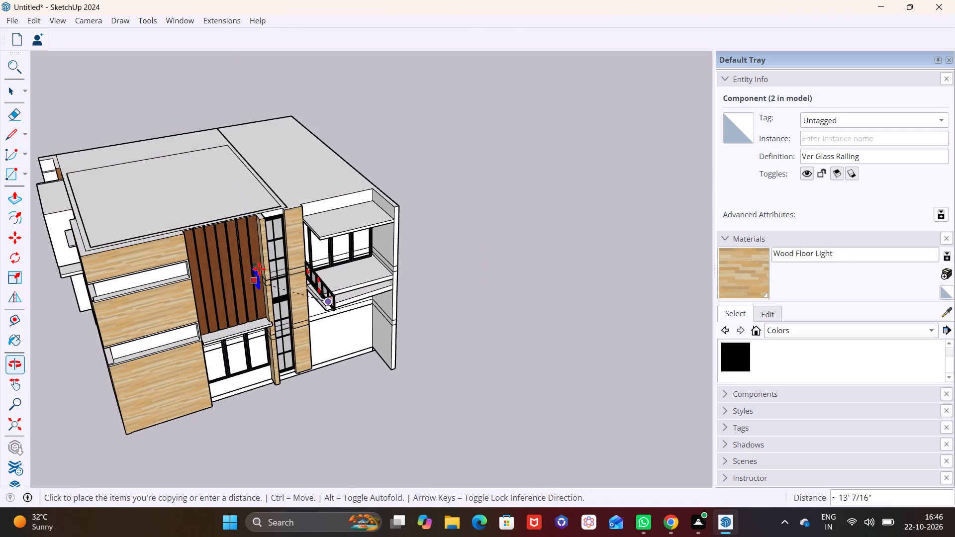
pyautogui.click(206, 190)
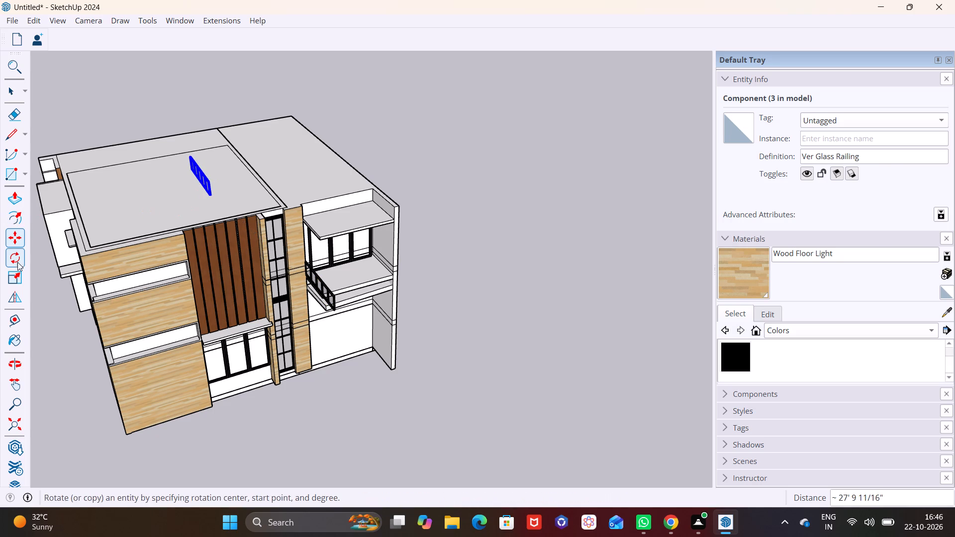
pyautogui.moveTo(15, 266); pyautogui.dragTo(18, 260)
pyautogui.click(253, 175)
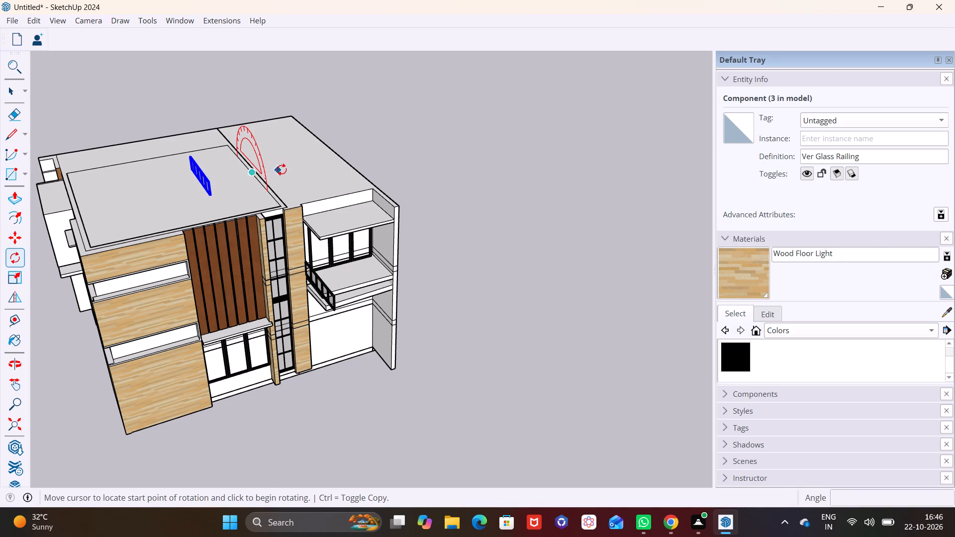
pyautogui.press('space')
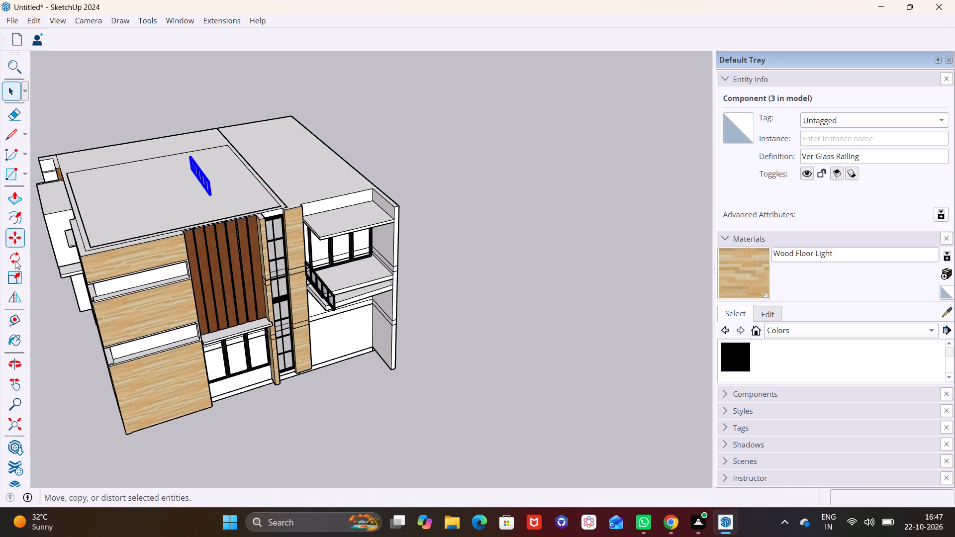
# Rotate the railing copy on the roof 90 degrees in the horizontal plane, parallel to the balcony's front edge.
pyautogui.click(15, 262)
pyautogui.click(137, 202)
pyautogui.click(176, 192)
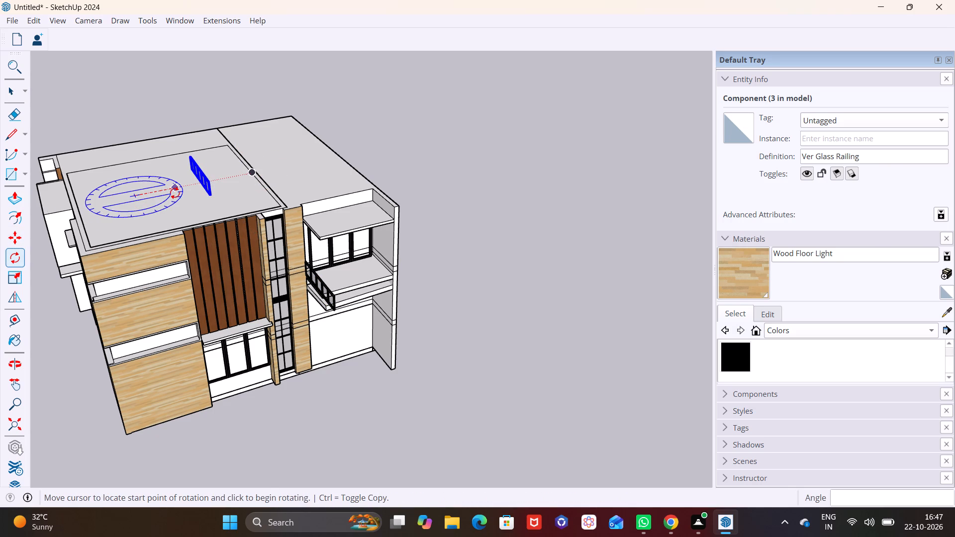
pyautogui.click(144, 217)
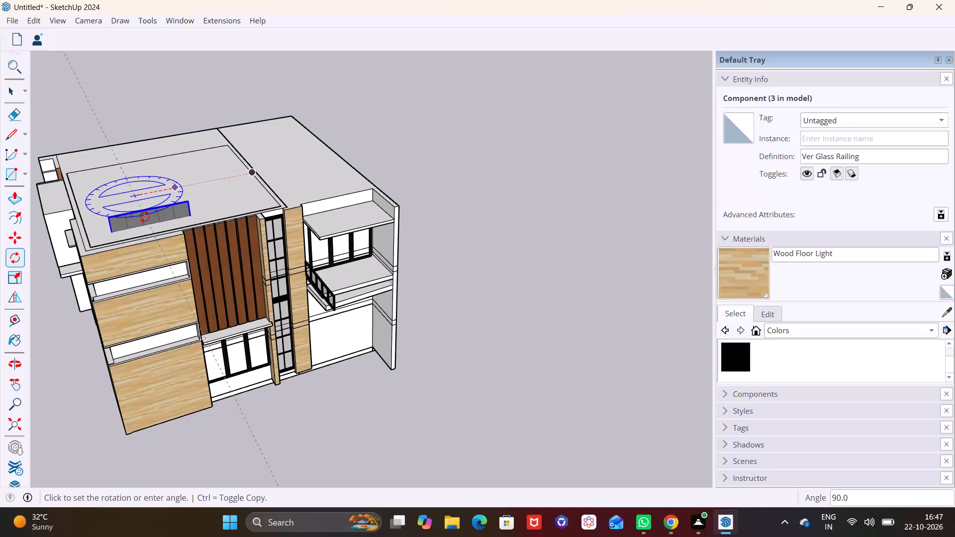
# Move the rotated railing from the roof onto the balcony slab's front edge, with its outer lower corner against the end wall.
pyautogui.scroll(5, 199, 225)
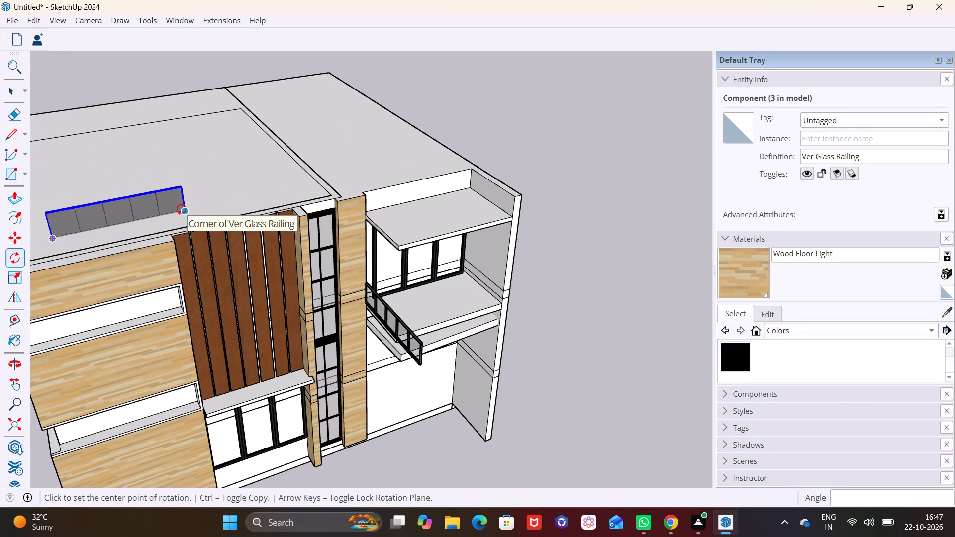
pyautogui.press('m')
pyautogui.click(181, 210)
pyautogui.moveTo(463, 335); pyautogui.dragTo(347, 314, button='middle')
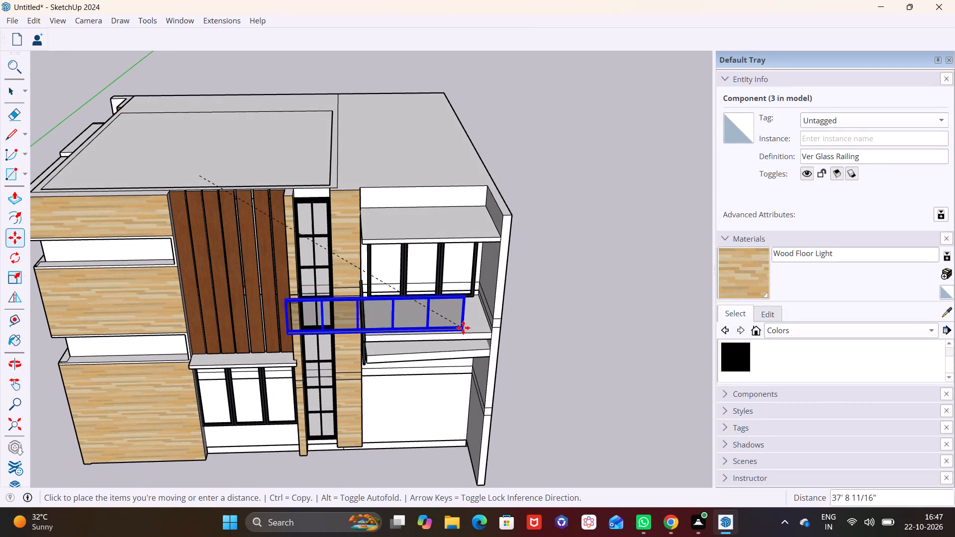
pyautogui.click(488, 329)
pyautogui.moveTo(467, 341); pyautogui.dragTo(473, 242, button='middle')
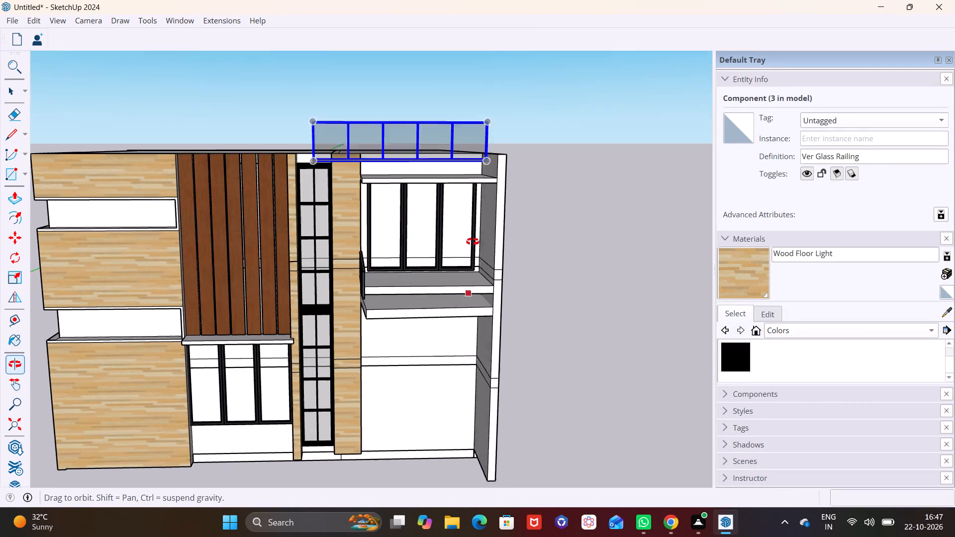
pyautogui.moveTo(473, 242); pyautogui.dragTo(474, 239, button='middle')
pyautogui.click(501, 129)
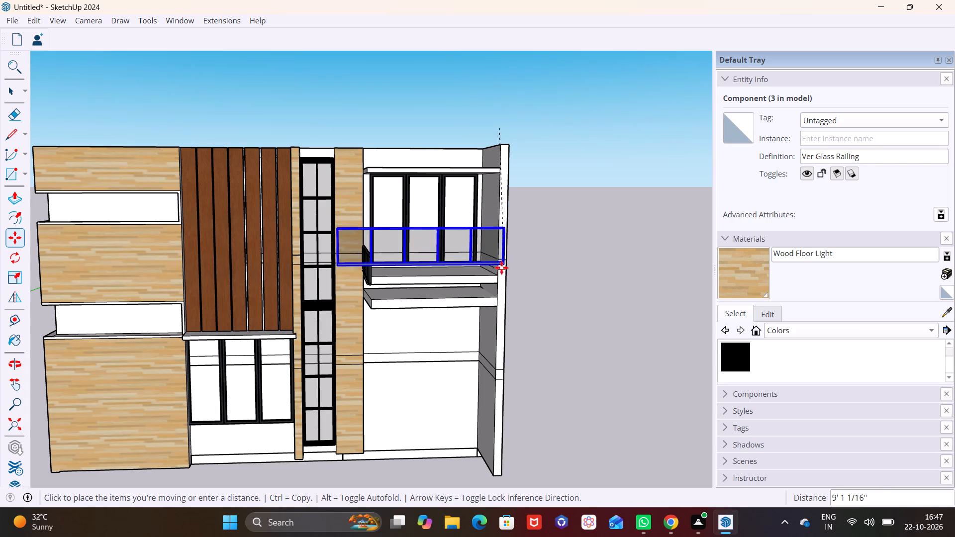
pyautogui.click(495, 275)
pyautogui.press('space')
pyautogui.click(558, 303)
# Scale the balcony's side railing along its length to about 0.57 so it ends at the slab's front corner.
pyautogui.scroll(1, 440, 234)
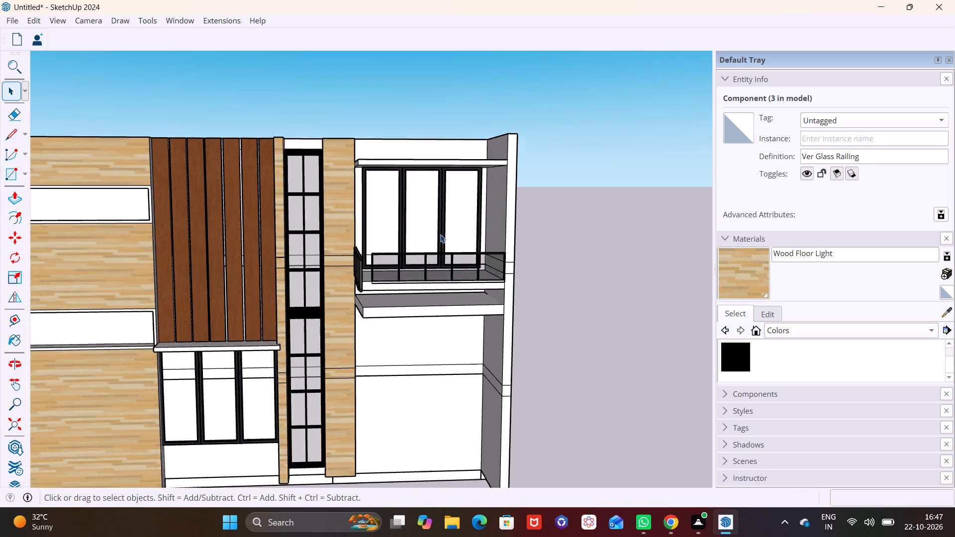
pyautogui.scroll(8, 440, 234)
pyautogui.moveTo(442, 288); pyautogui.dragTo(544, 273, button='middle')
pyautogui.moveTo(358, 290); pyautogui.dragTo(361, 334, button='middle')
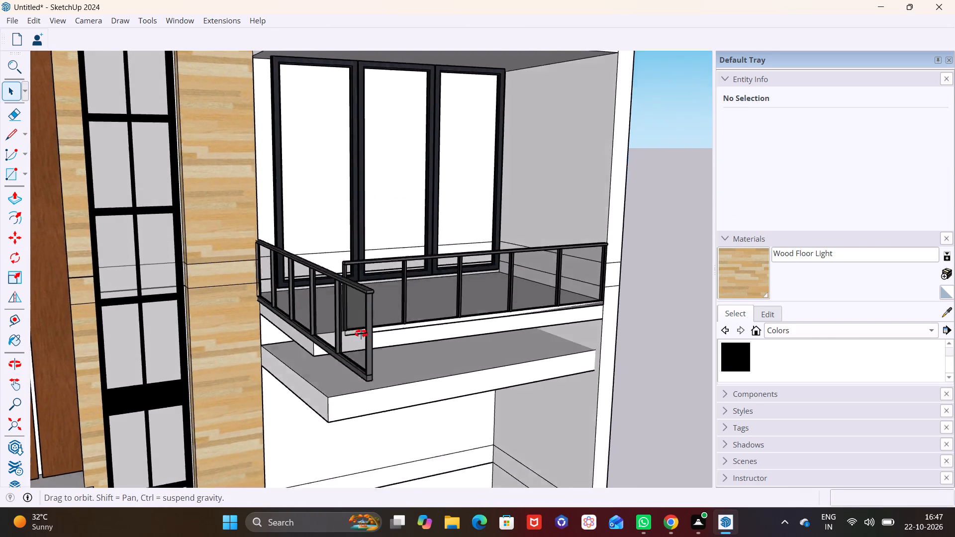
pyautogui.moveTo(361, 334); pyautogui.dragTo(368, 338, button='middle')
pyautogui.scroll(2, 374, 327)
pyautogui.click(381, 324)
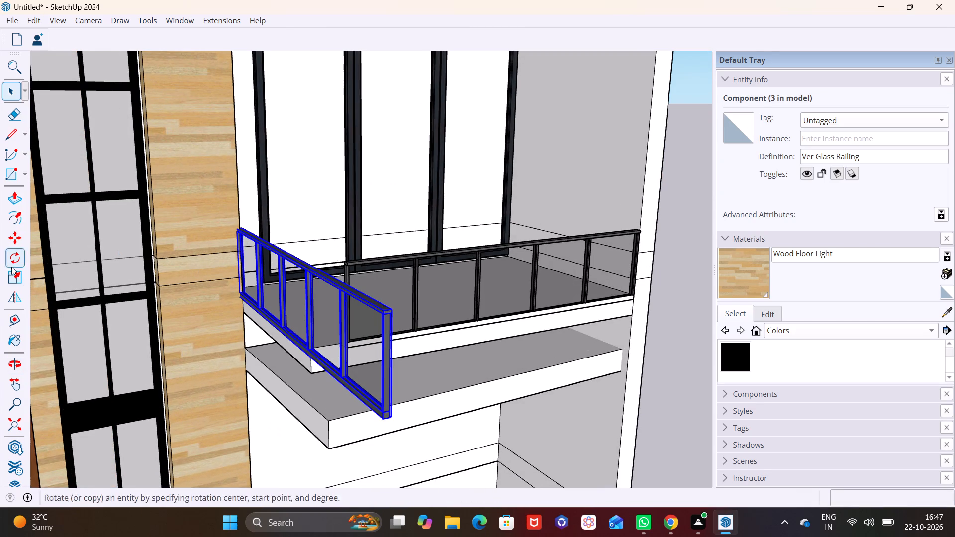
pyautogui.click(13, 270)
pyautogui.click(390, 367)
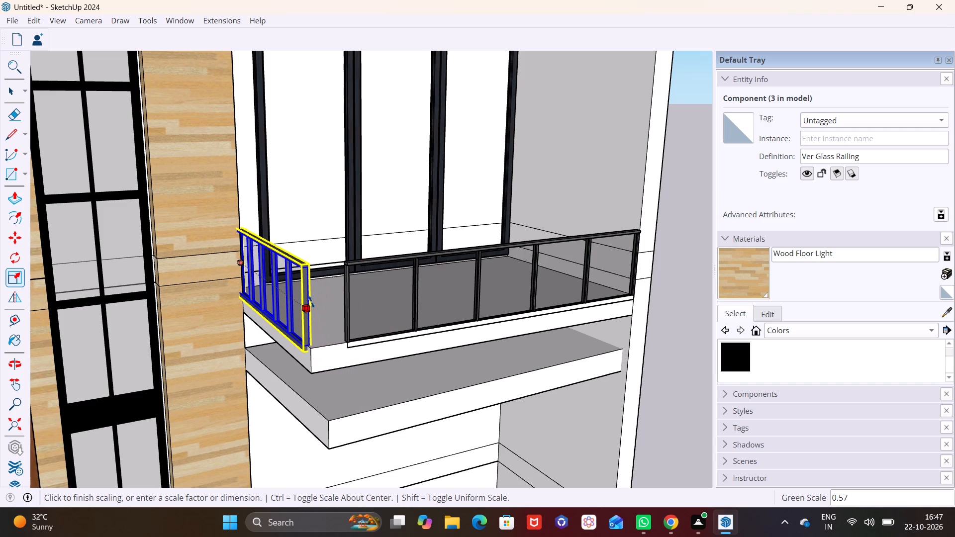
pyautogui.click(316, 302)
pyautogui.press('space')
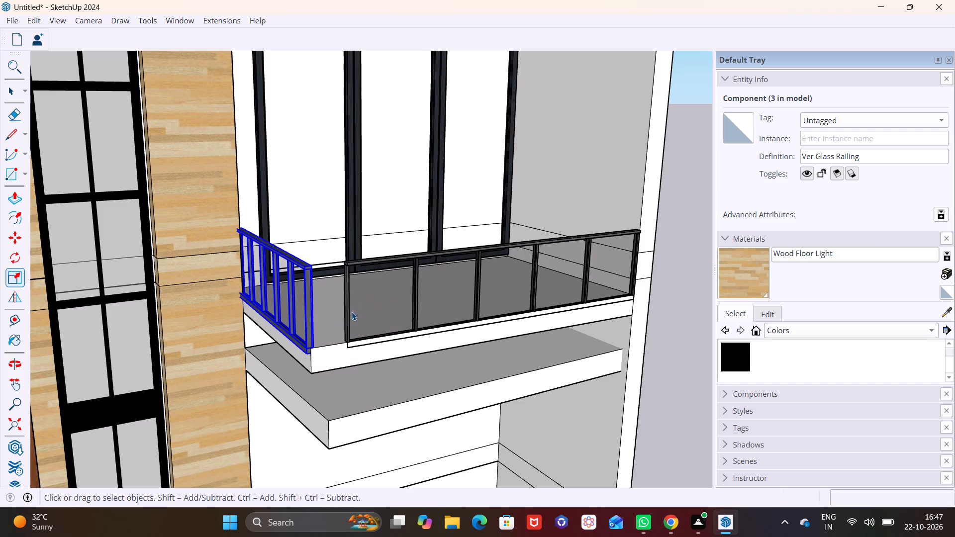
# Stretch the balcony's front railing lengthwise from its free end towards the side railing's end post.
pyautogui.click(352, 312)
pyautogui.scroll(6, 352, 312)
pyautogui.click(20, 272)
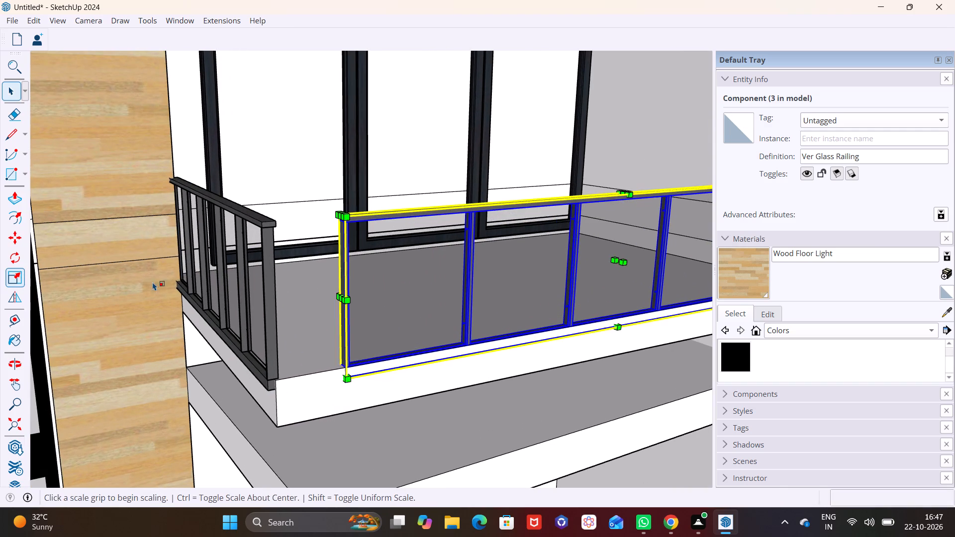
pyautogui.scroll(3, 381, 314)
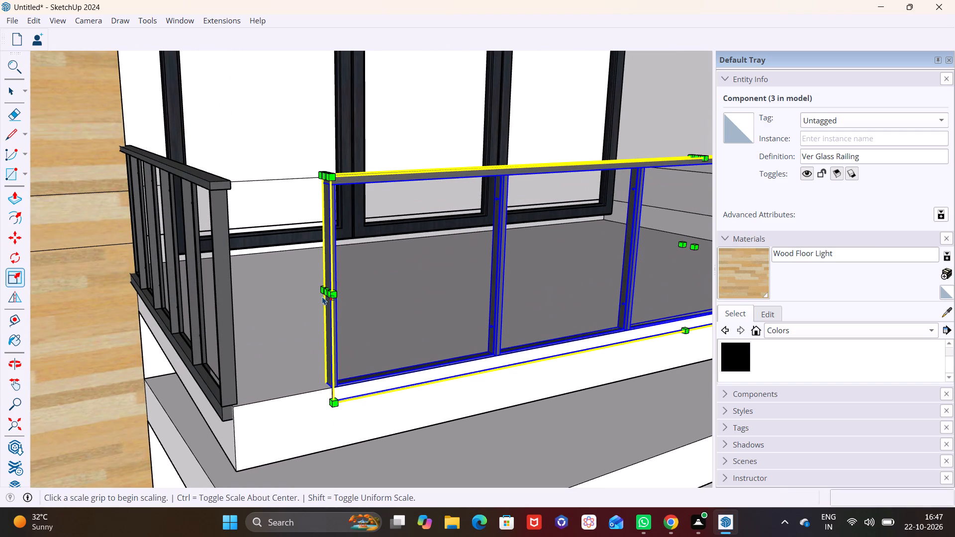
pyautogui.click(329, 287)
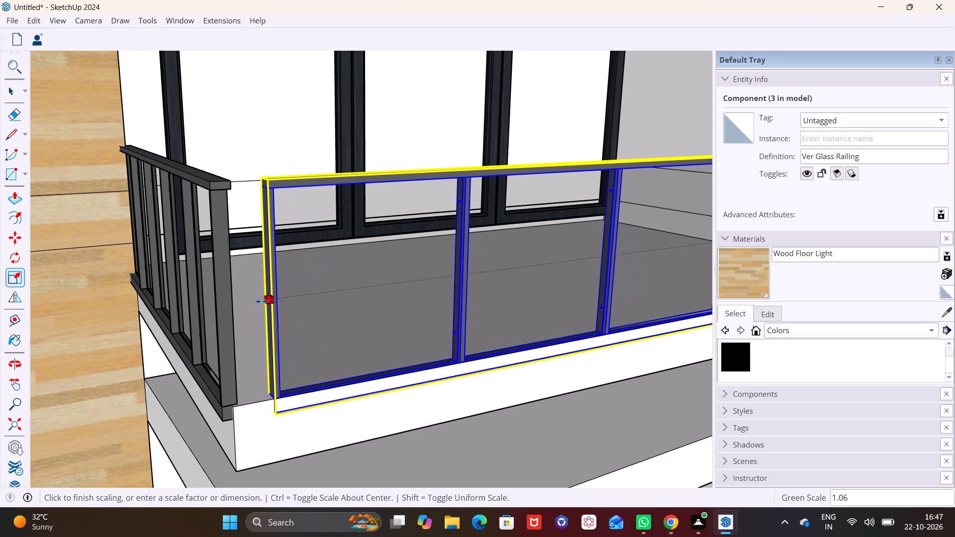
pyautogui.click(245, 305)
# Move the side railing about 3" so its lower front corner sits on the balcony slab's top corner.
pyautogui.moveTo(255, 358); pyautogui.dragTo(324, 319, button='middle')
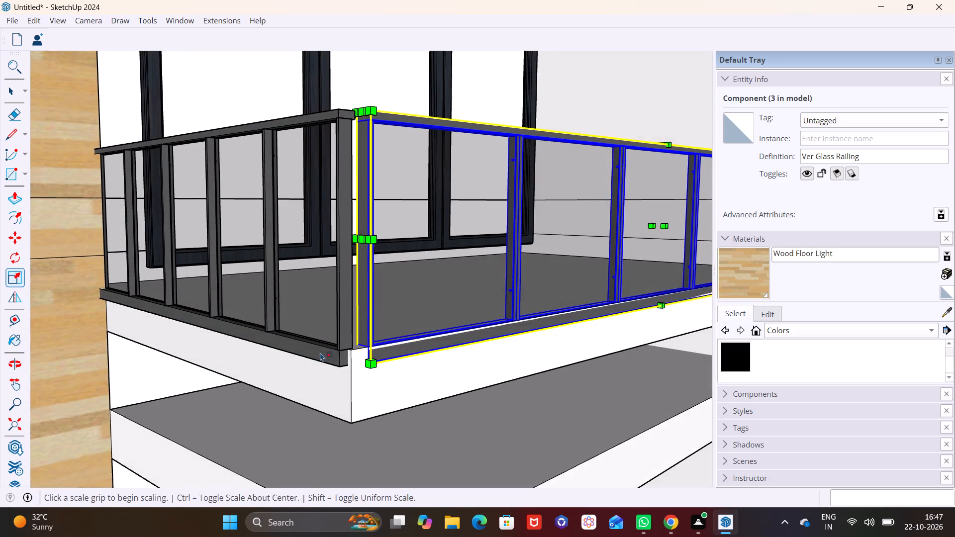
pyautogui.scroll(3, 322, 361)
pyautogui.moveTo(390, 358); pyautogui.dragTo(310, 376, button='middle')
pyautogui.press('space')
pyautogui.click(185, 349)
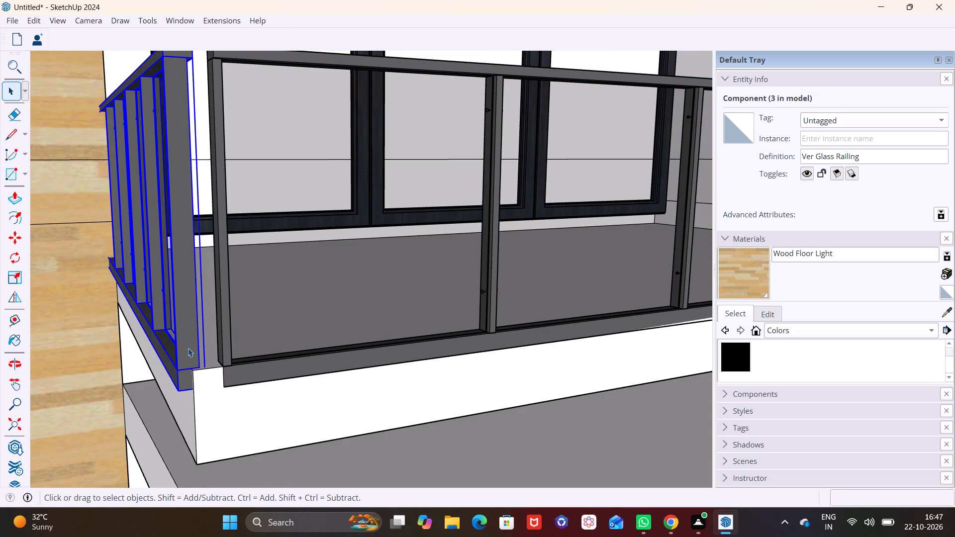
pyautogui.press('m')
pyautogui.click(181, 389)
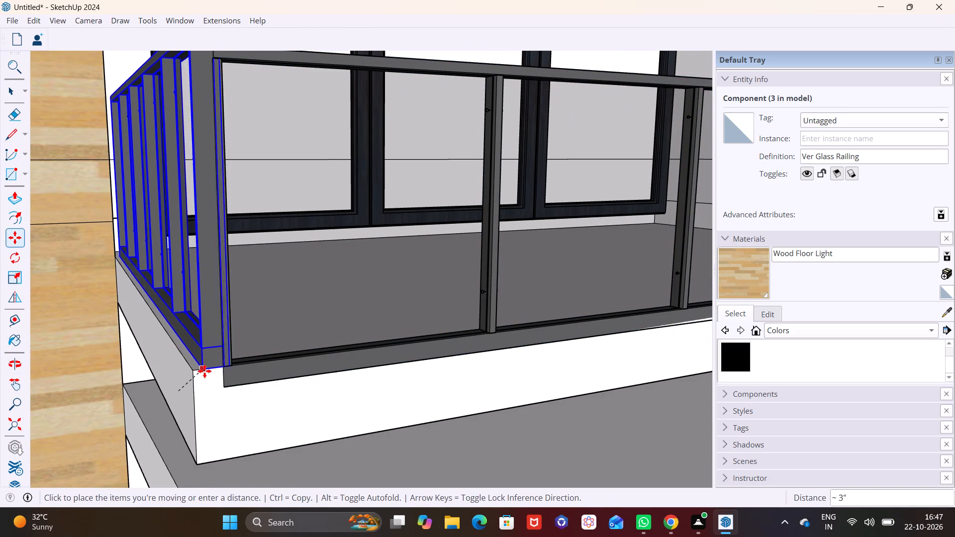
pyautogui.click(197, 371)
# Raise the front railing about 2" so its base lines up with the side railing on top of the balcony slab.
pyautogui.moveTo(251, 367); pyautogui.dragTo(237, 366, button='middle')
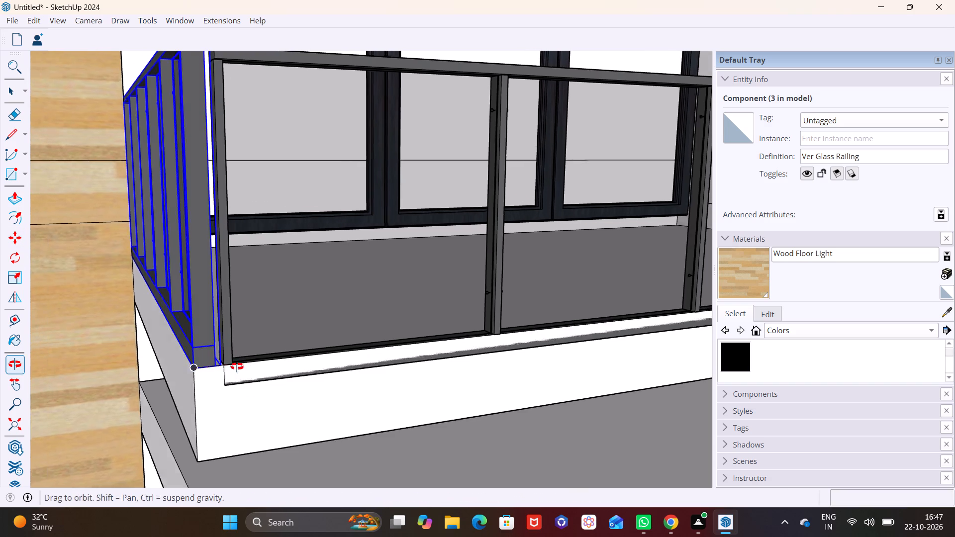
pyautogui.moveTo(237, 366); pyautogui.dragTo(200, 342, button='middle')
pyautogui.scroll(3, 249, 346)
pyautogui.keyDown('shift'); pyautogui.moveTo(254, 350); pyautogui.dragTo(163, 375, button='middle'); pyautogui.keyUp('shift')
pyautogui.scroll(-5, 177, 358)
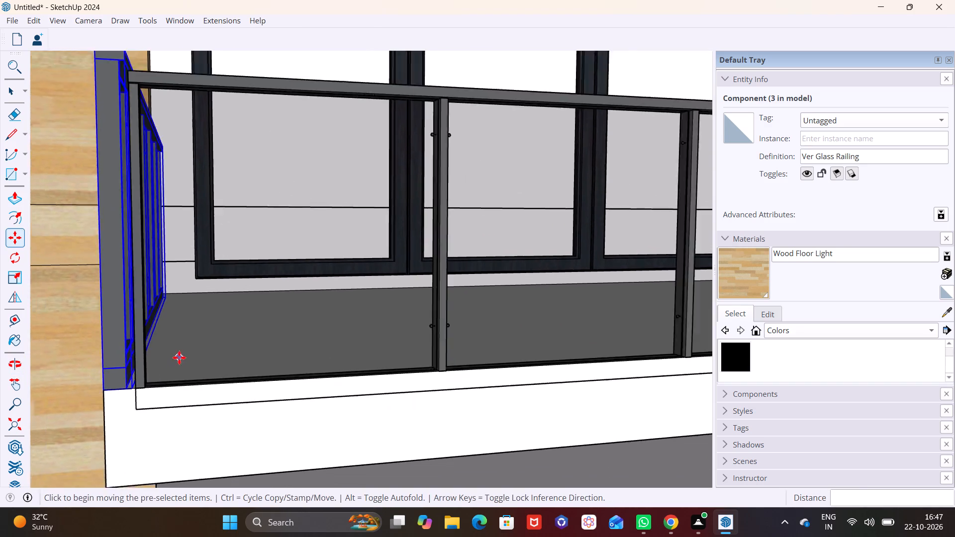
pyautogui.scroll(-2, 179, 358)
pyautogui.press('space')
pyautogui.click(161, 319)
pyautogui.press('m')
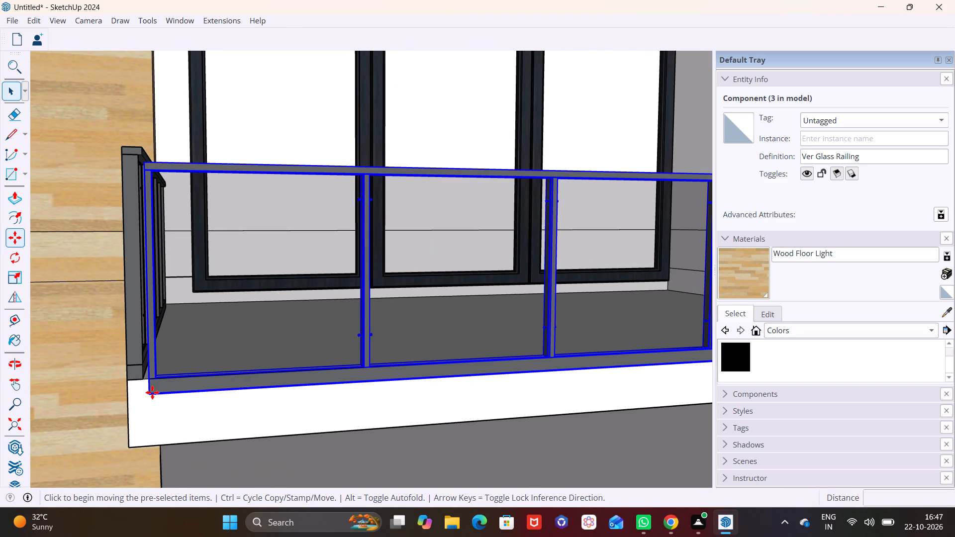
pyautogui.click(151, 394)
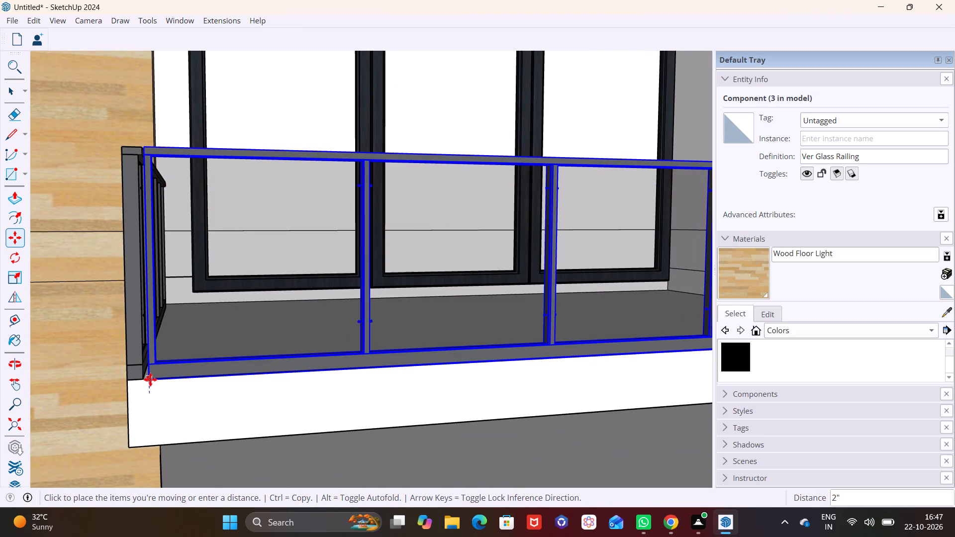
pyautogui.click(150, 379)
pyautogui.press('space')
pyautogui.click(211, 405)
# Examine the balcony with both railings, the slab below it and the ground-floor wall of the extension.
pyautogui.scroll(-7, 213, 405)
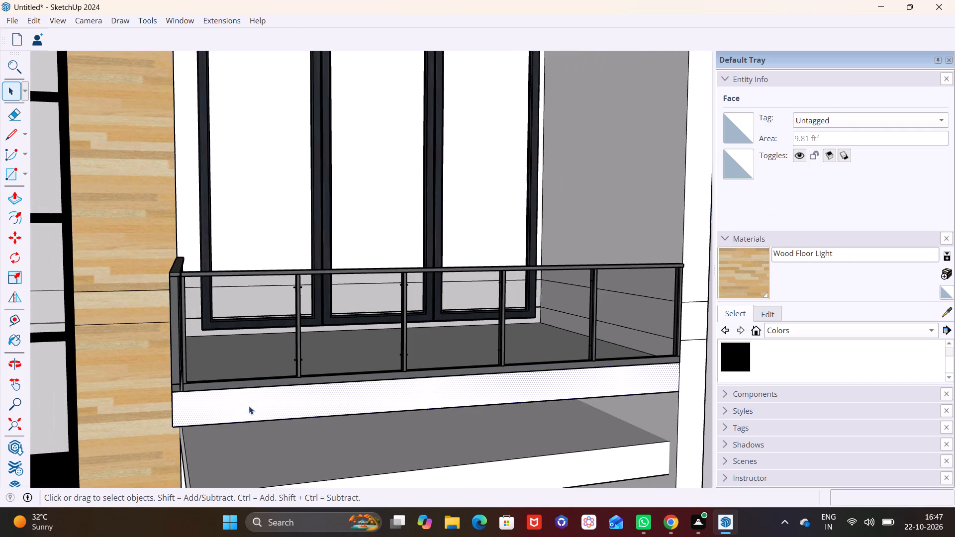
pyautogui.scroll(-4, 253, 406)
pyautogui.moveTo(266, 406); pyautogui.dragTo(398, 404, button='middle')
pyautogui.scroll(-10, 398, 404)
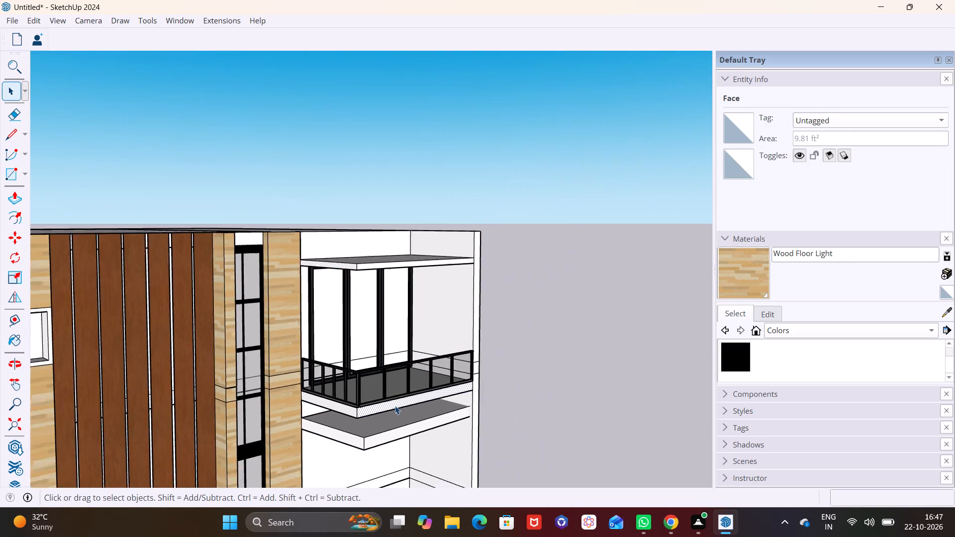
pyautogui.keyDown('shift'); pyautogui.moveTo(394, 406); pyautogui.dragTo(331, 335, button='middle'); pyautogui.keyUp('shift')
pyautogui.scroll(-1, 312, 332)
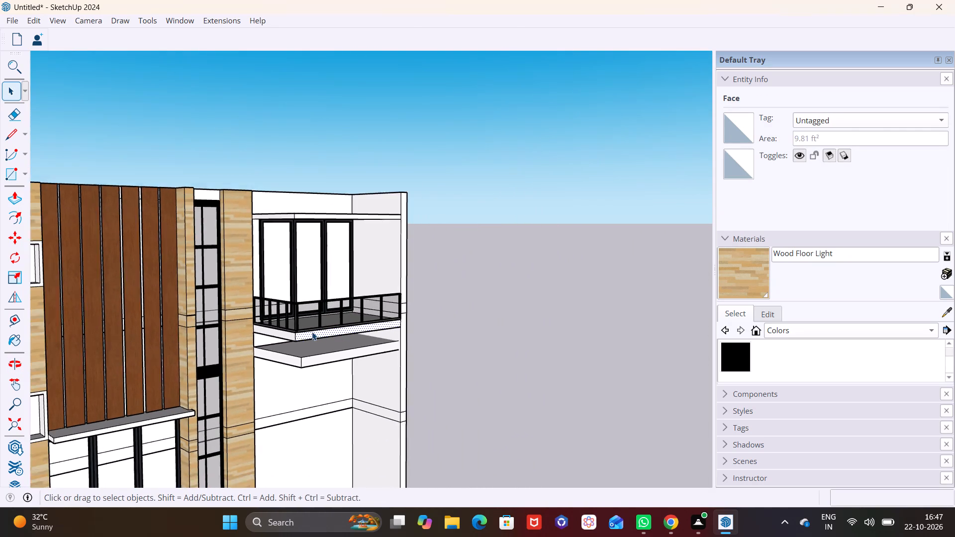
pyautogui.scroll(-4, 312, 332)
pyautogui.keyDown('shift'); pyautogui.moveTo(308, 338); pyautogui.dragTo(265, 269, button='middle'); pyautogui.keyUp('shift')
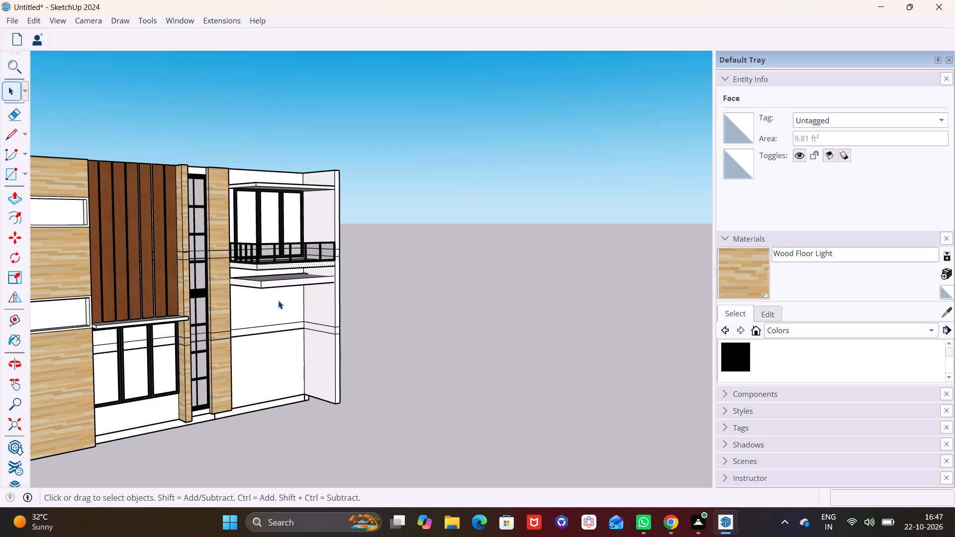
pyautogui.moveTo(278, 300); pyautogui.dragTo(289, 298, button='middle')
# Search the 3D Warehouse for DOOR.
pyautogui.click(193, 18)
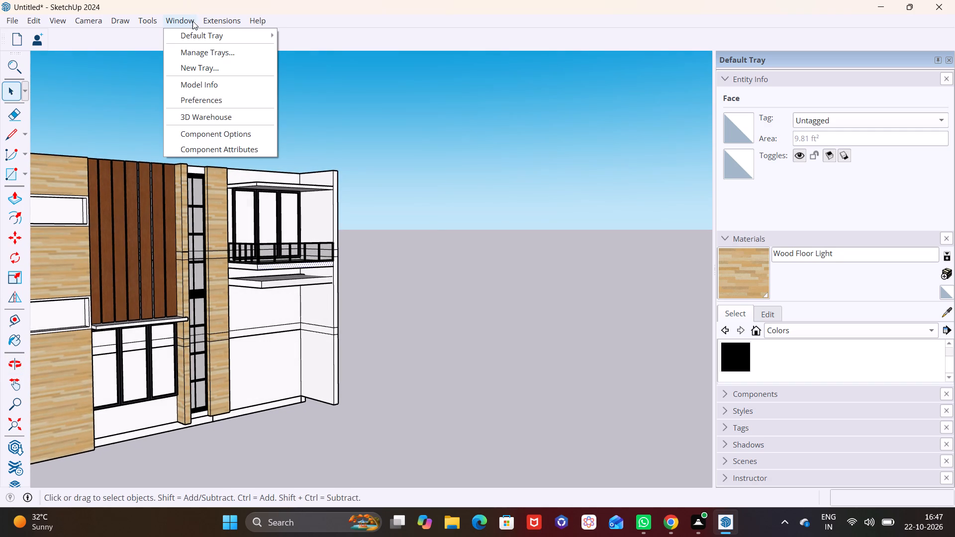
pyautogui.click(213, 117)
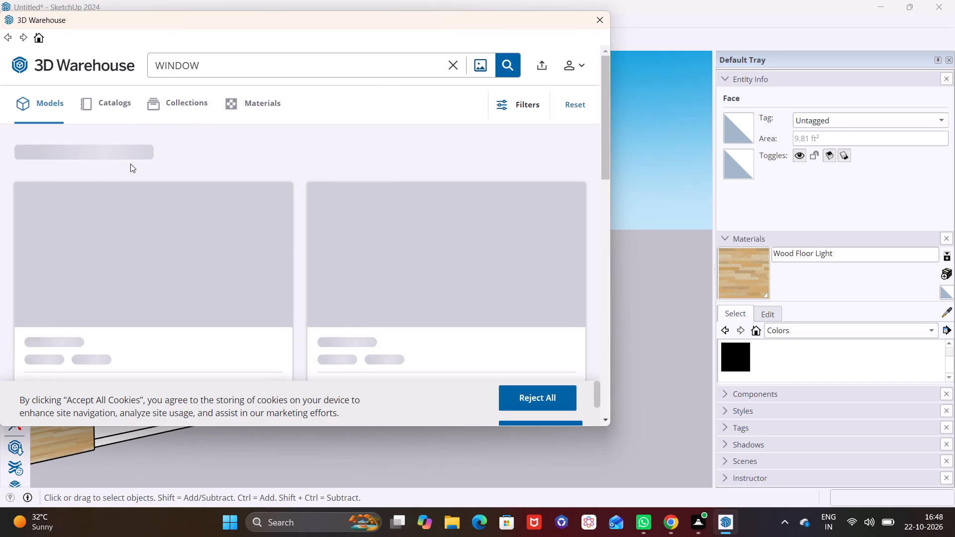
pyautogui.click(456, 68)
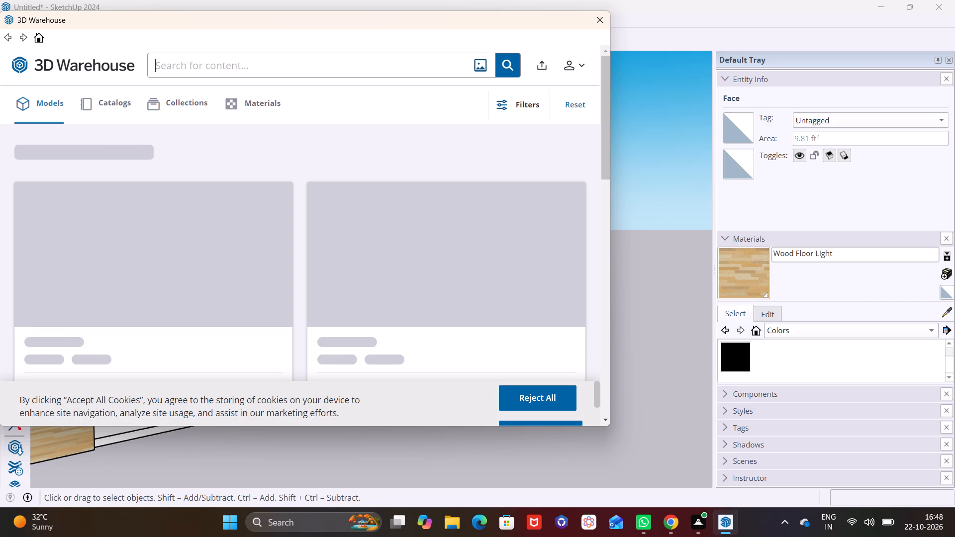
pyautogui.press('d')
pyautogui.press('o')
pyautogui.press('o')
pyautogui.press('r')
pyautogui.click(507, 67)
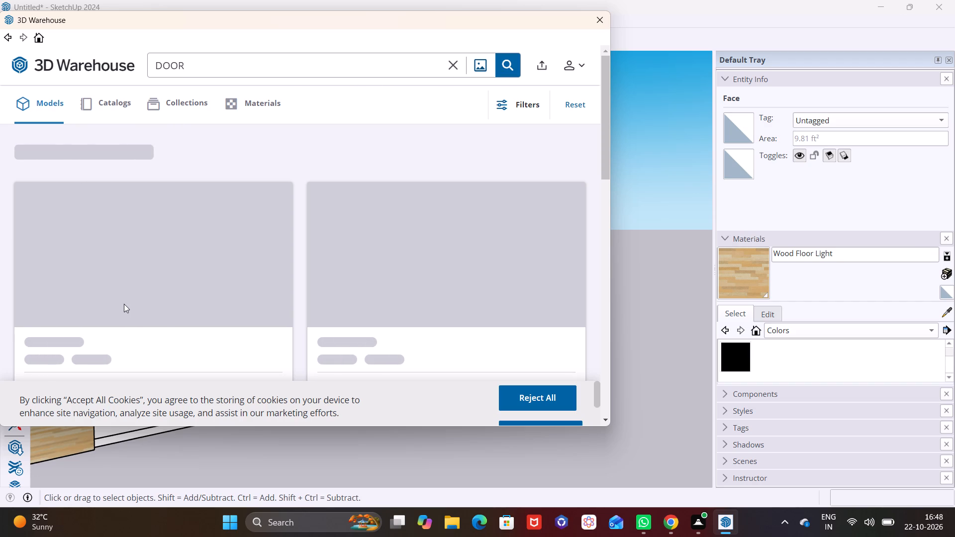
# Look through the 3D Warehouse door and window models for one that suits the extension's ground-floor wall.
pyautogui.scroll(-2, 135, 293)
pyautogui.scroll(-2, 378, 306)
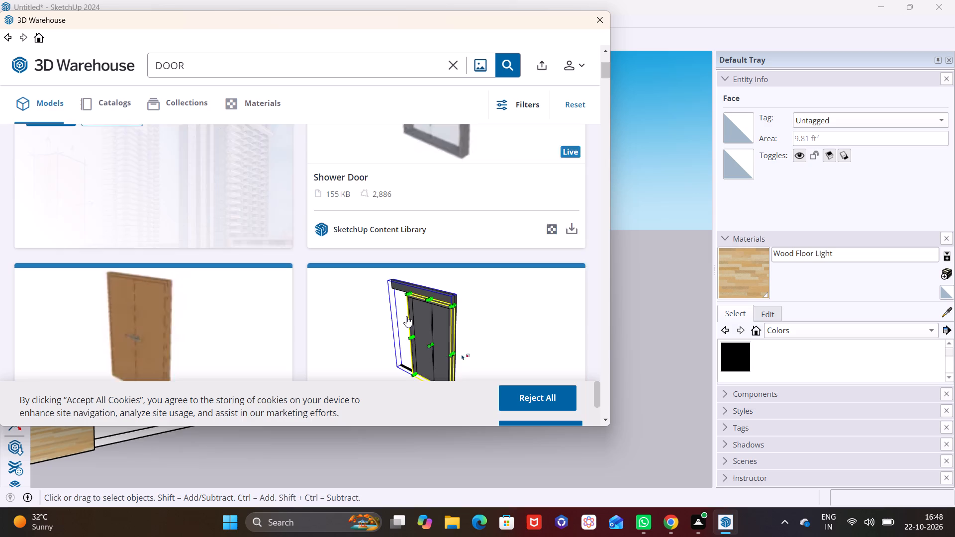
pyautogui.doubleClick(608, 420)
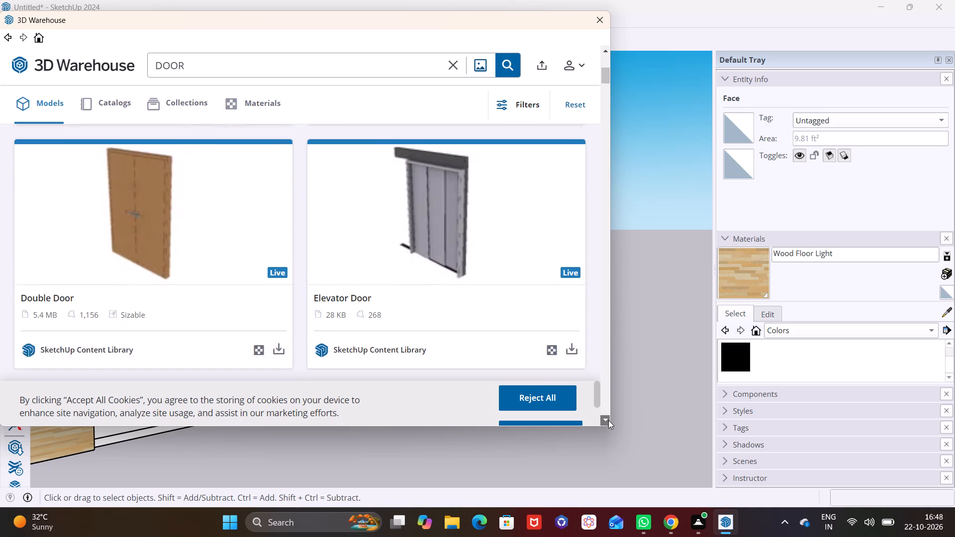
pyautogui.click(608, 420)
pyautogui.click(608, 420)
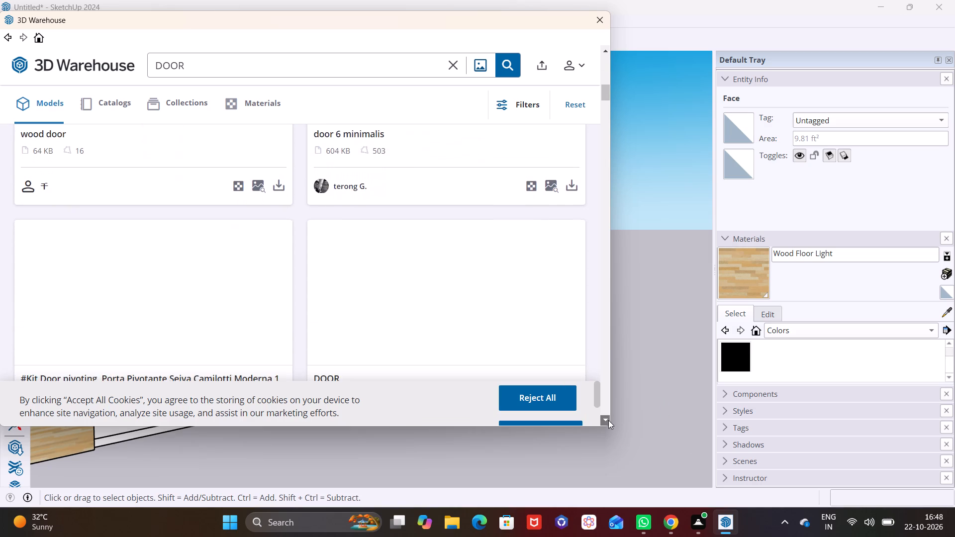
pyautogui.click(608, 420)
pyautogui.click(608, 420)
pyautogui.click(608, 420)
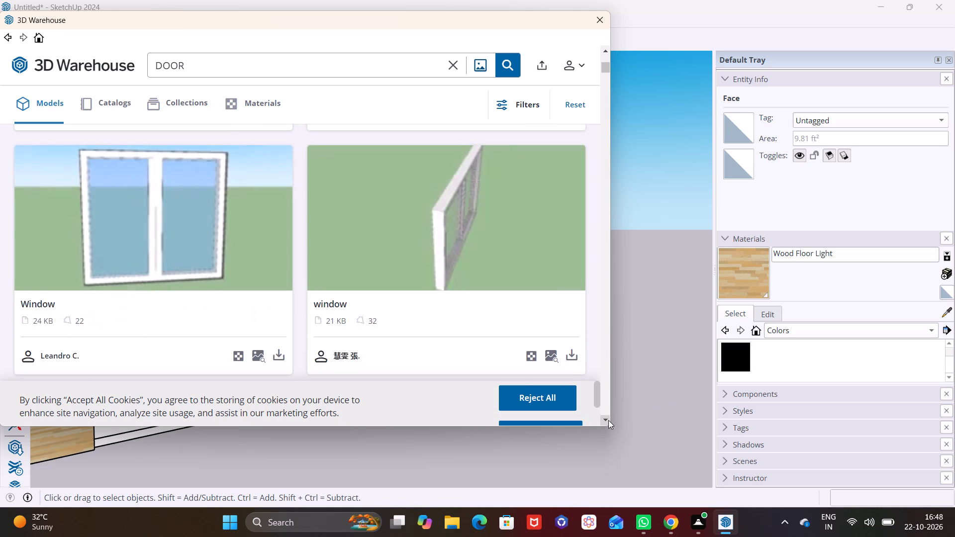
pyautogui.click(608, 420)
pyautogui.click(608, 420)
pyautogui.click(608, 420)
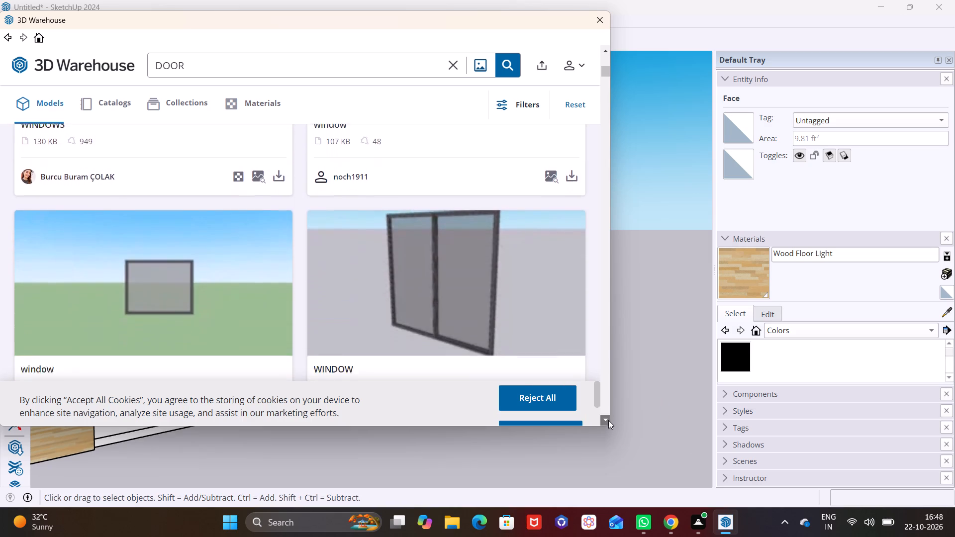
pyautogui.click(608, 420)
pyautogui.click(608, 420)
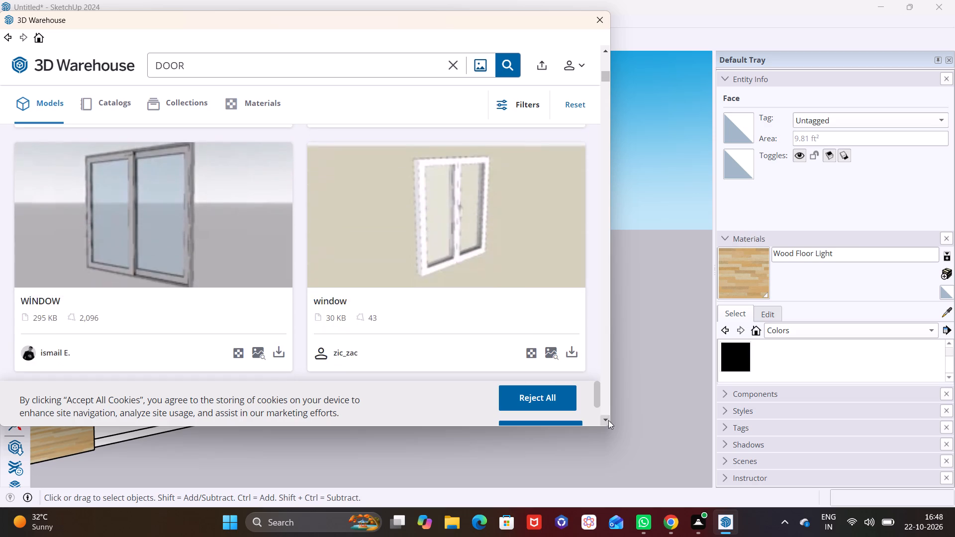
pyautogui.click(608, 420)
pyautogui.tripleClick(608, 420)
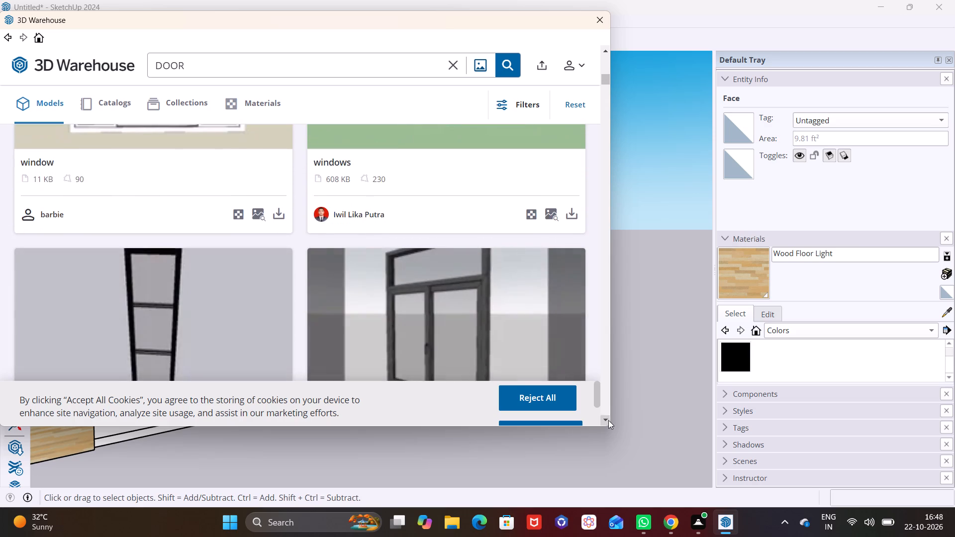
pyautogui.click(608, 420)
pyautogui.click(608, 420)
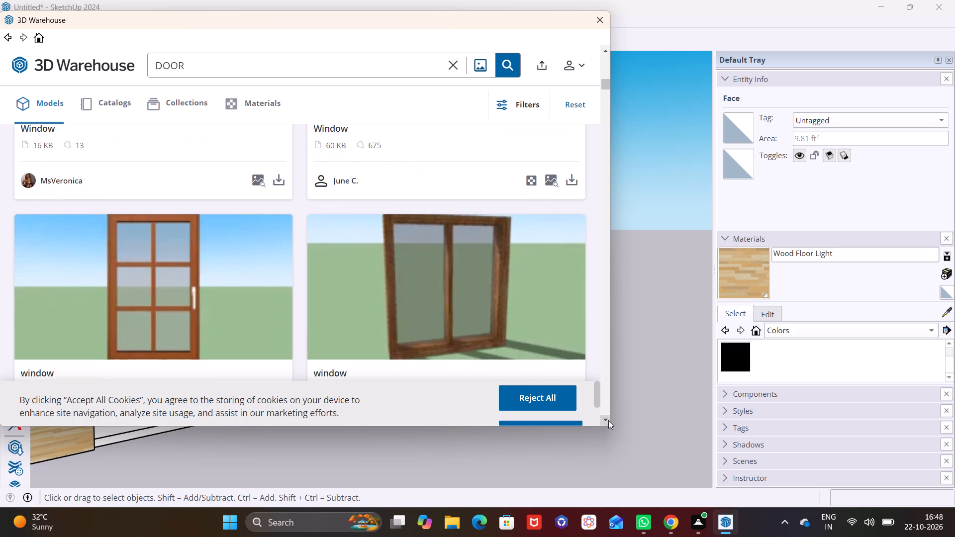
pyautogui.click(608, 420)
pyautogui.click(608, 420)
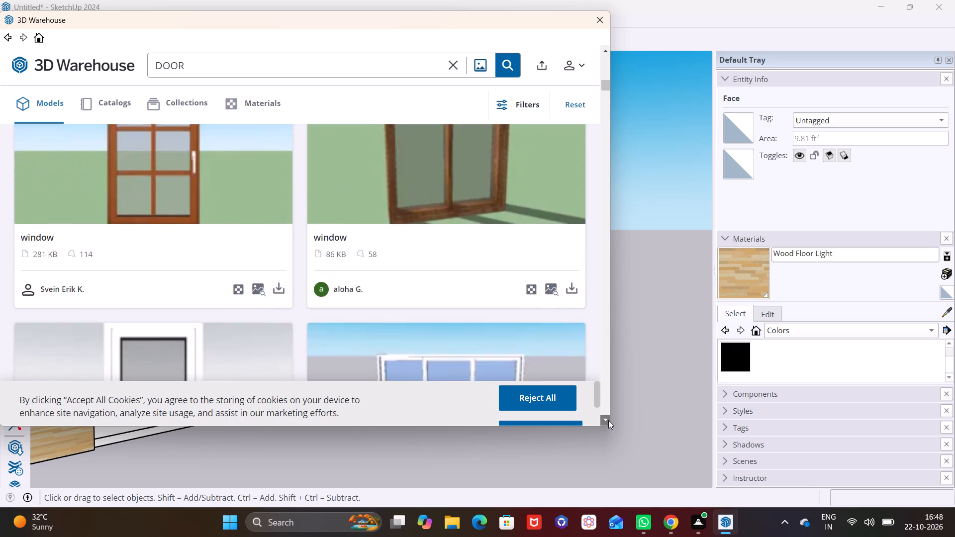
pyautogui.click(608, 420)
pyautogui.click(608, 420)
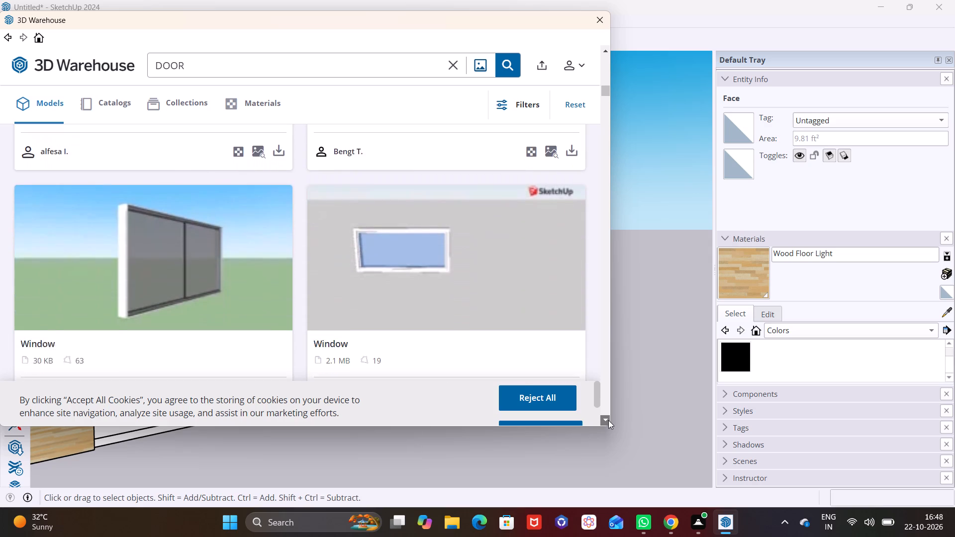
pyautogui.click(608, 420)
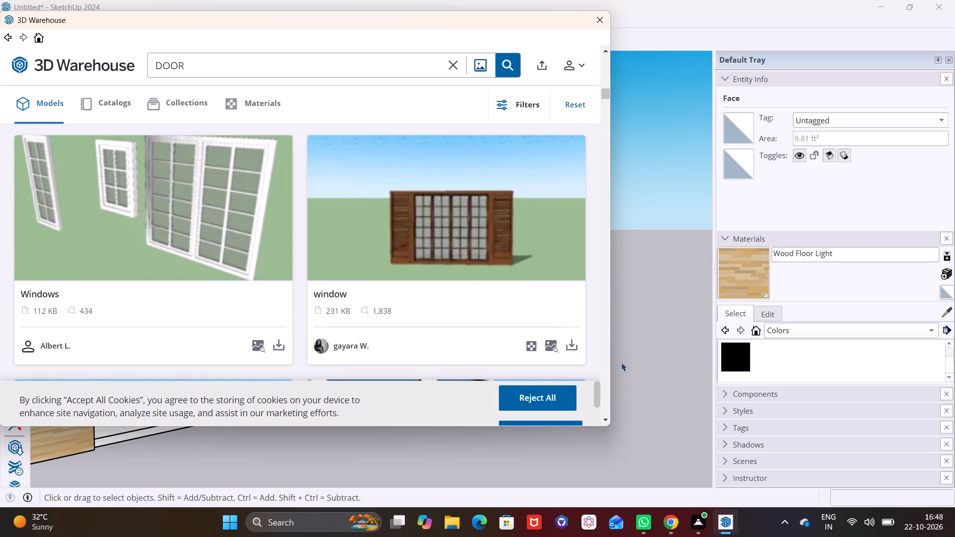
pyautogui.click(574, 348)
pyautogui.click(242, 238)
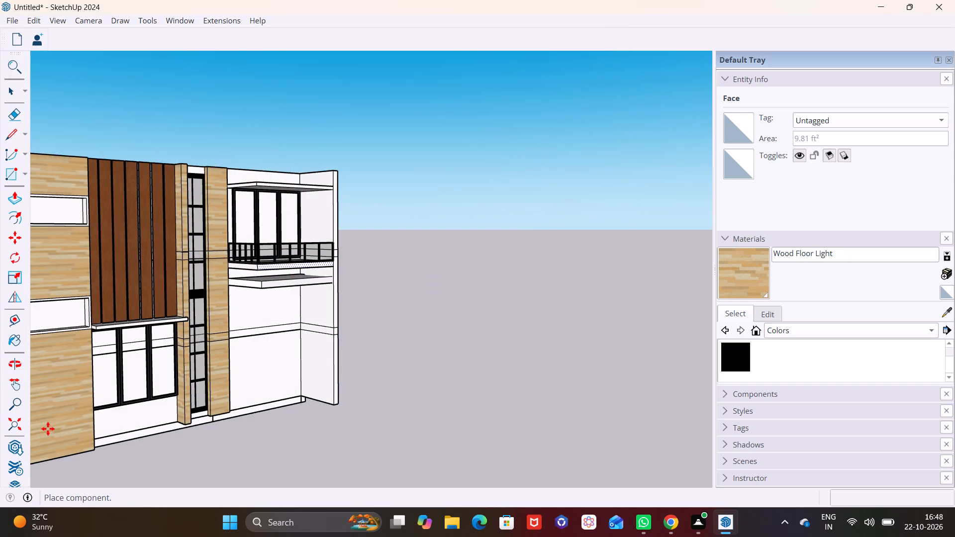
pyautogui.click(123, 471)
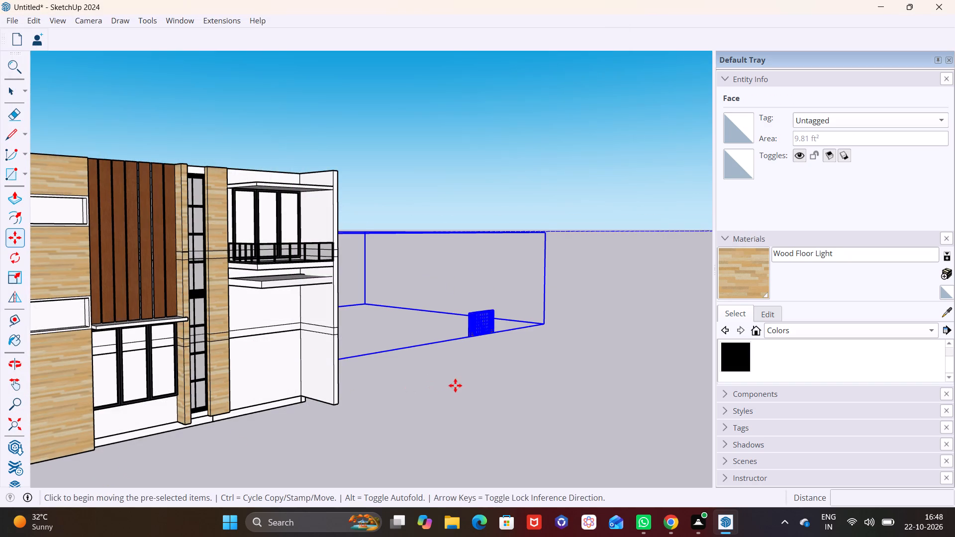
# Move the shuttered window about 77' by its lower corner to the base of the extension's ground-floor wall.
pyautogui.scroll(2, 464, 341)
pyautogui.scroll(-4, 479, 348)
pyautogui.moveTo(479, 349); pyautogui.dragTo(251, 428, button='middle')
pyautogui.scroll(-3, 329, 346)
pyautogui.scroll(4, 571, 330)
pyautogui.keyDown('shift'); pyautogui.moveTo(573, 329); pyautogui.dragTo(454, 345, button='middle'); pyautogui.keyUp('shift')
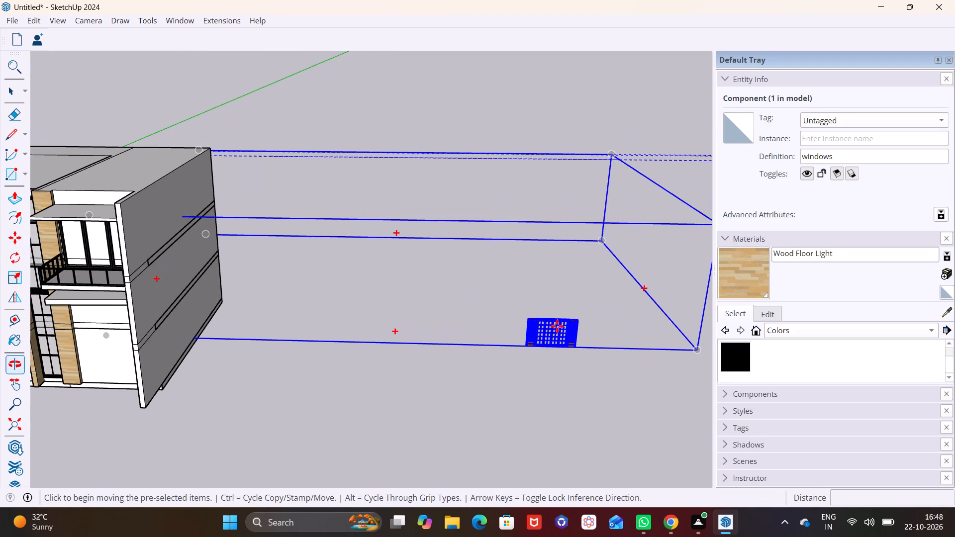
pyautogui.press('m')
pyautogui.click(575, 347)
pyautogui.scroll(4, 130, 372)
pyautogui.moveTo(126, 366); pyautogui.dragTo(261, 304, button='middle')
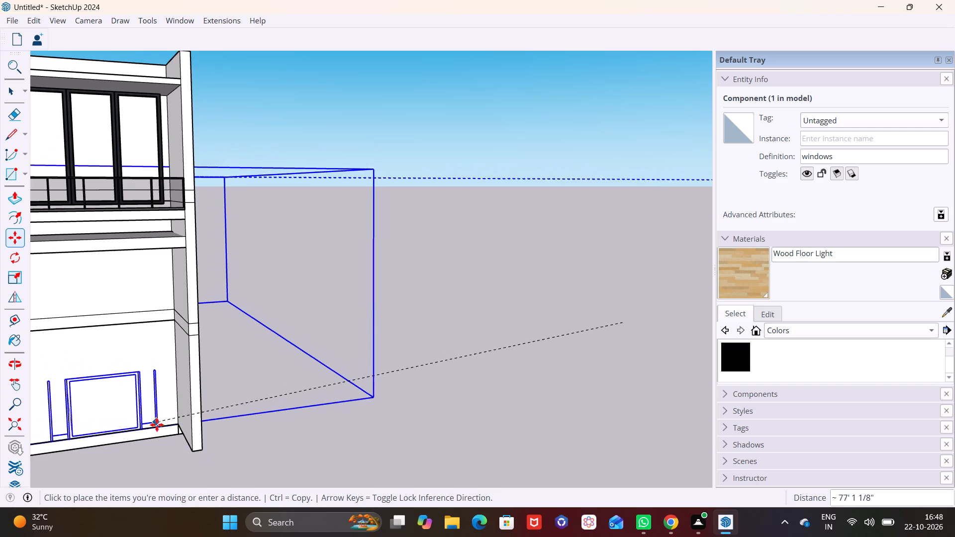
pyautogui.click(163, 414)
# Move the shuttered window 1' out so its shutters and glazing stand in front of the extension's ground-floor wall.
pyautogui.moveTo(189, 413); pyautogui.dragTo(411, 284, button='middle')
pyautogui.scroll(4, 245, 325)
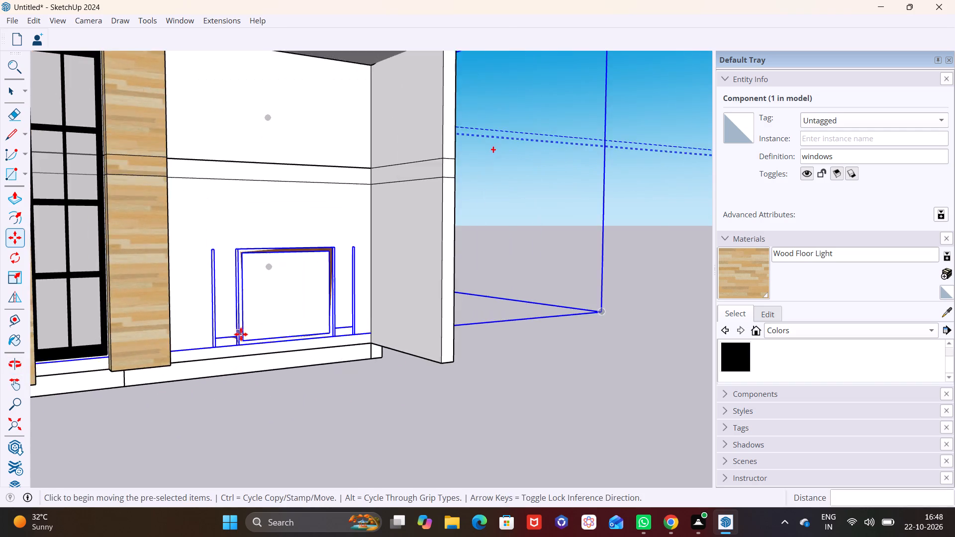
pyautogui.scroll(2, 241, 334)
pyautogui.moveTo(223, 361); pyautogui.dragTo(300, 406, button='middle')
pyautogui.click(204, 368)
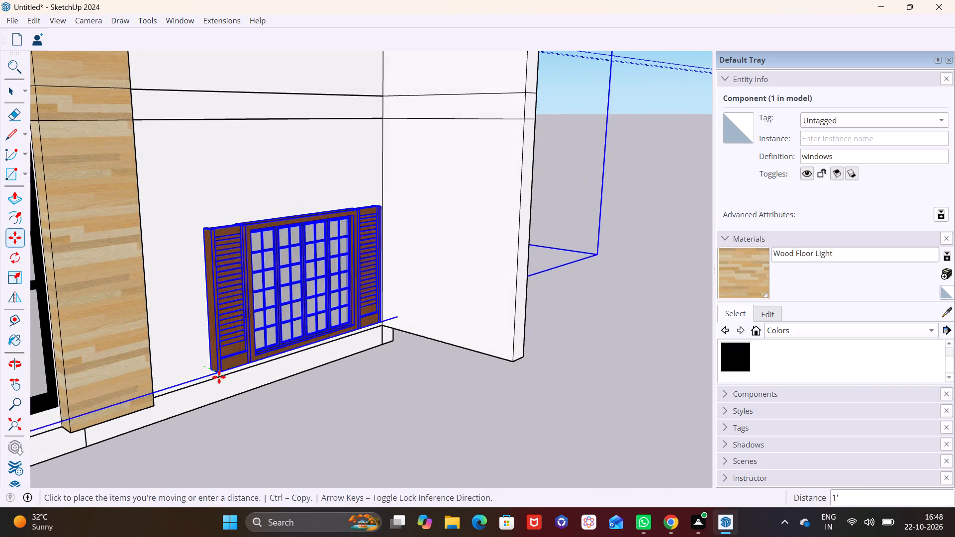
pyautogui.click(213, 372)
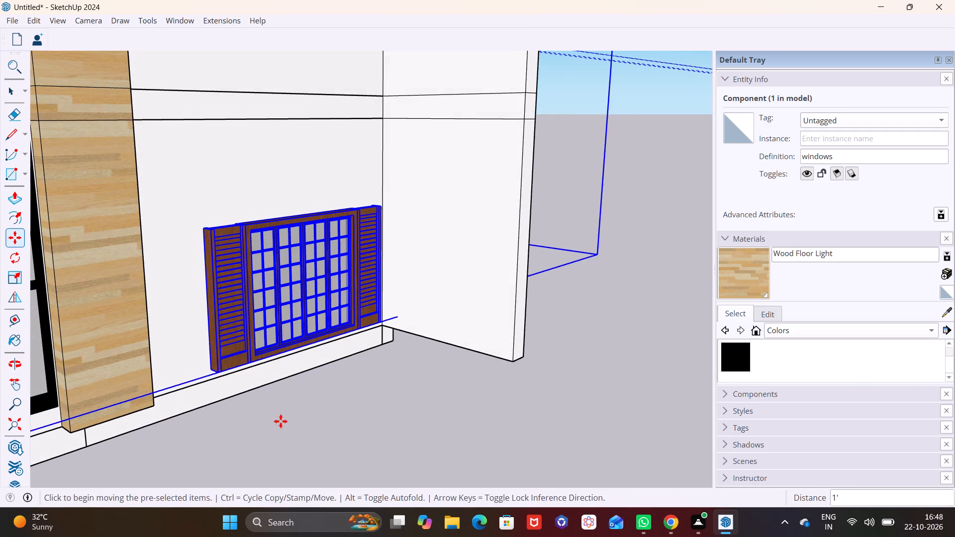
pyautogui.press('space')
pyautogui.click(296, 430)
# Scale the shuttered window's height by 2.36 along the blue axis to make it door-height.
pyautogui.moveTo(262, 387); pyautogui.dragTo(180, 292, button='middle')
pyautogui.scroll(-6, 253, 310)
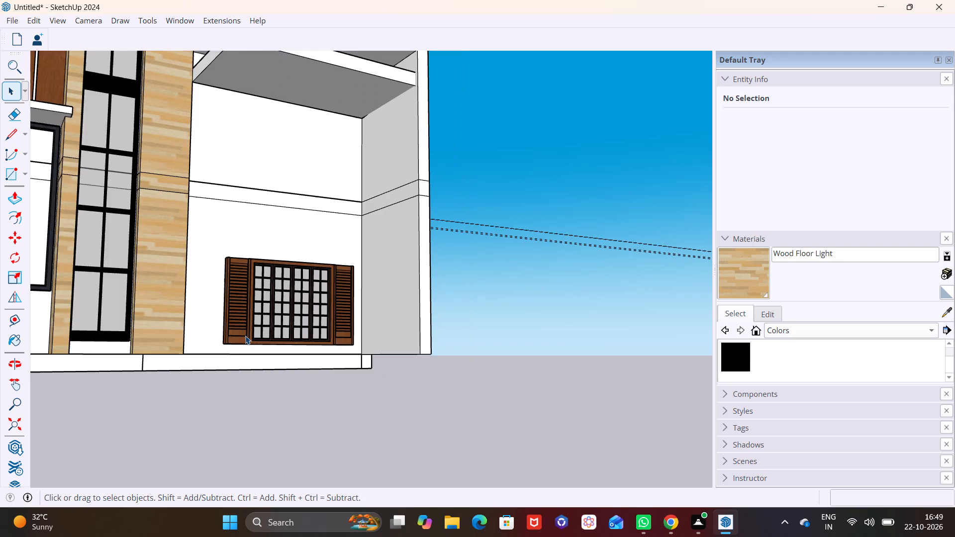
pyautogui.scroll(-12, 245, 336)
pyautogui.keyDown('shift'); pyautogui.moveTo(242, 352); pyautogui.dragTo(277, 430, button='middle'); pyautogui.keyUp('shift')
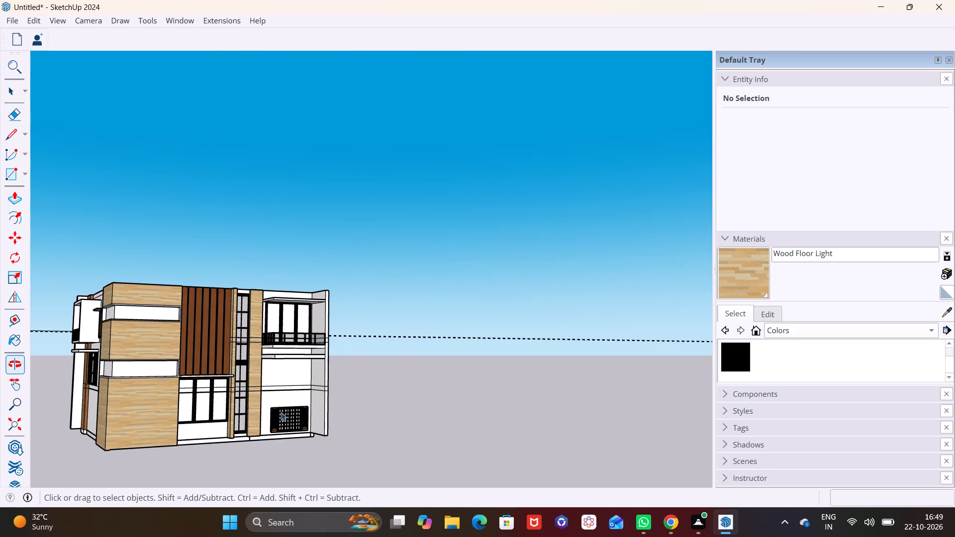
pyautogui.scroll(9, 279, 401)
pyautogui.click(284, 416)
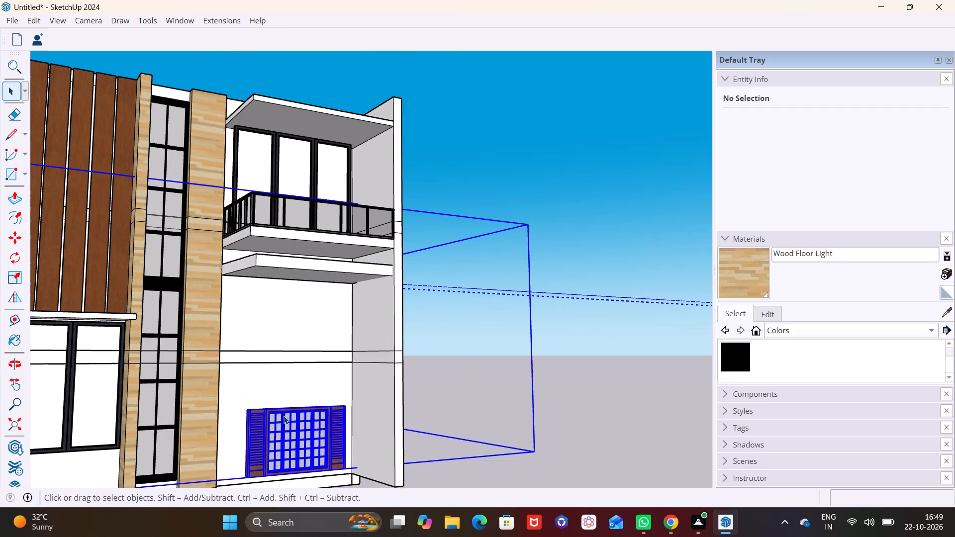
pyautogui.click(15, 278)
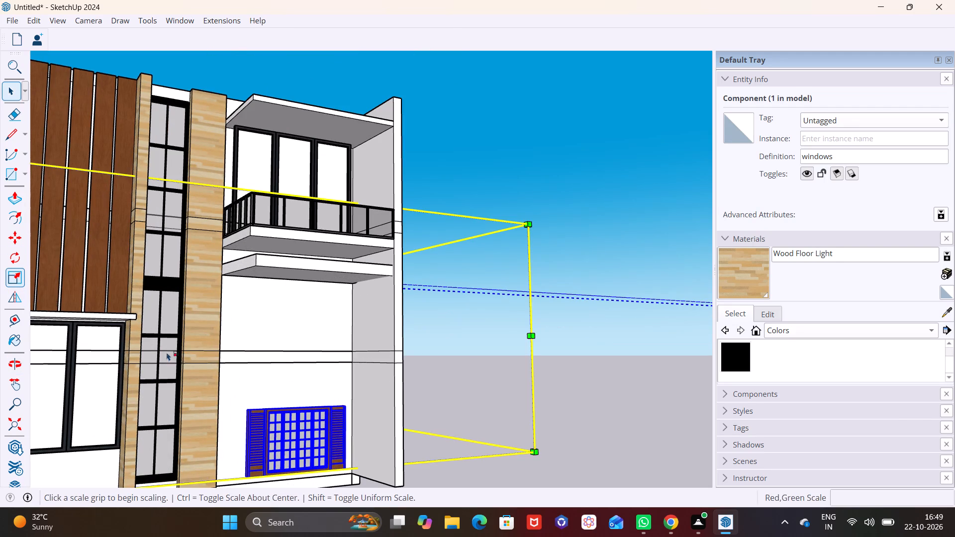
pyautogui.moveTo(293, 253); pyautogui.dragTo(241, 394, button='middle')
pyautogui.scroll(-6, 251, 363)
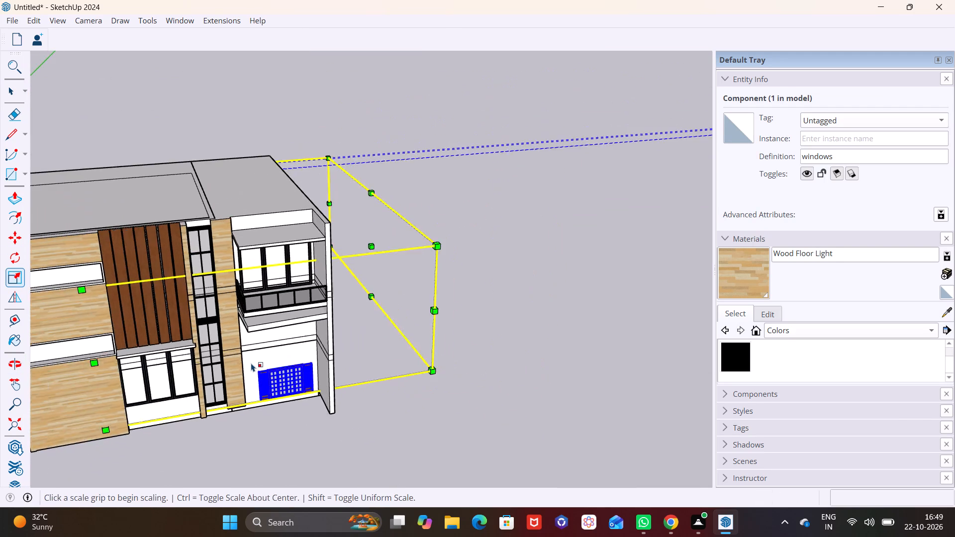
pyautogui.scroll(-3, 251, 363)
pyautogui.moveTo(251, 363); pyautogui.dragTo(368, 338, button='middle')
pyautogui.scroll(-1, 368, 338)
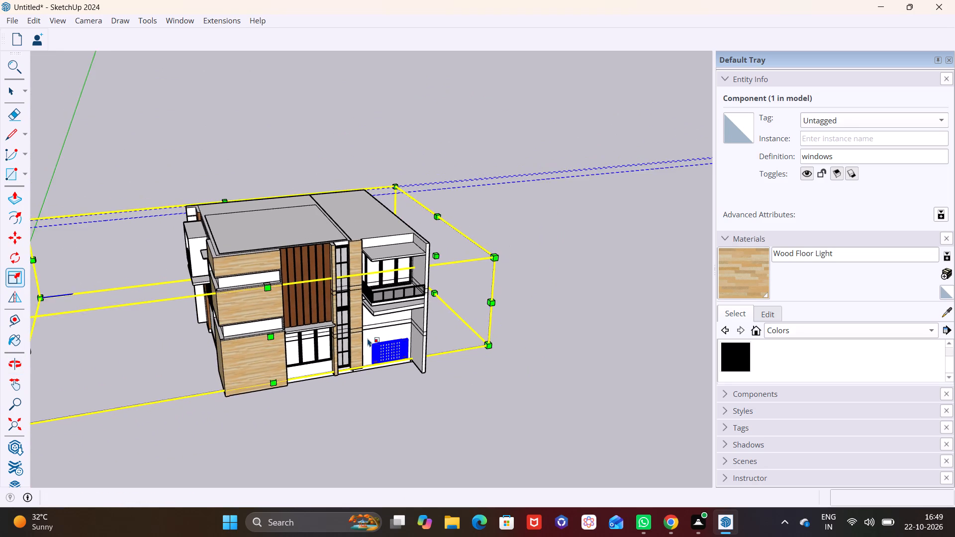
pyautogui.scroll(-4, 368, 338)
pyautogui.moveTo(368, 338); pyautogui.dragTo(319, 306, button='middle')
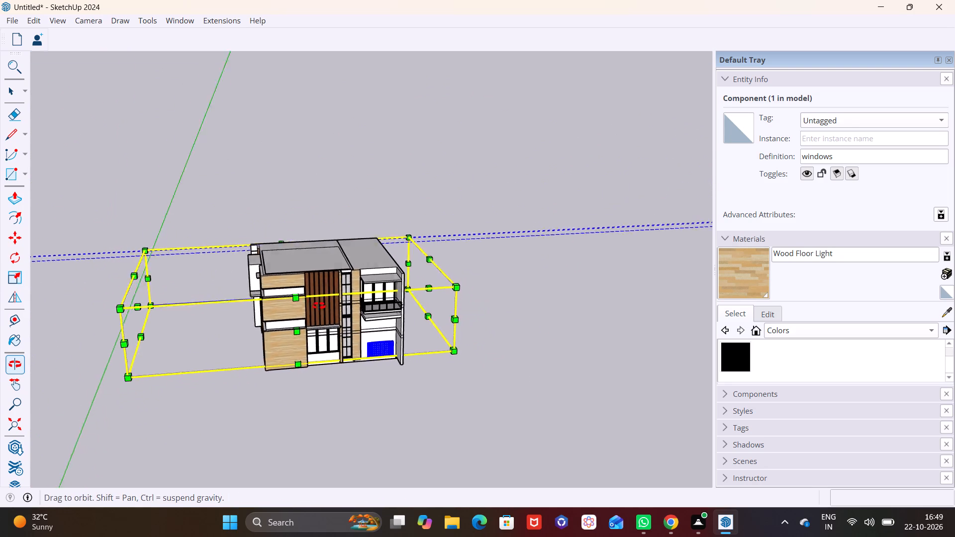
pyautogui.moveTo(319, 306); pyautogui.dragTo(173, 375, button='middle')
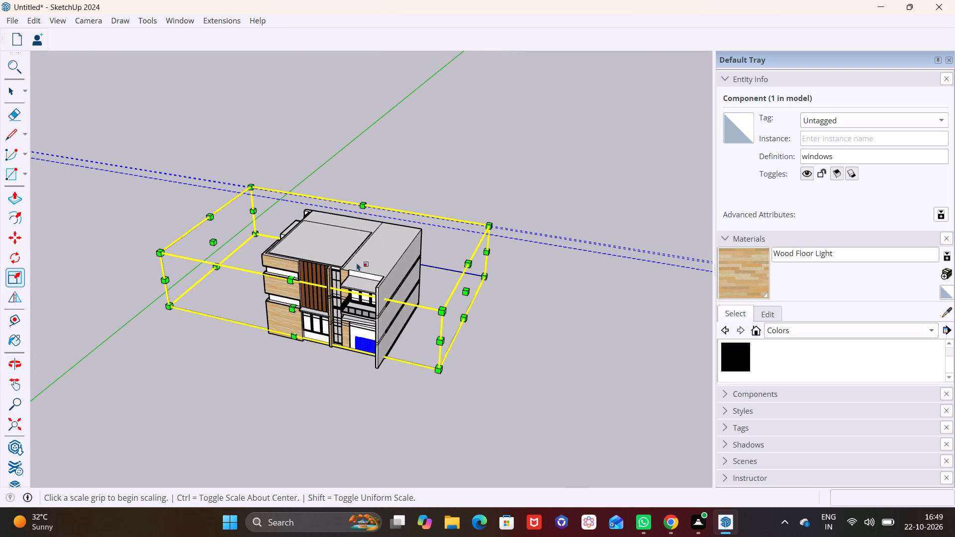
pyautogui.click(329, 238)
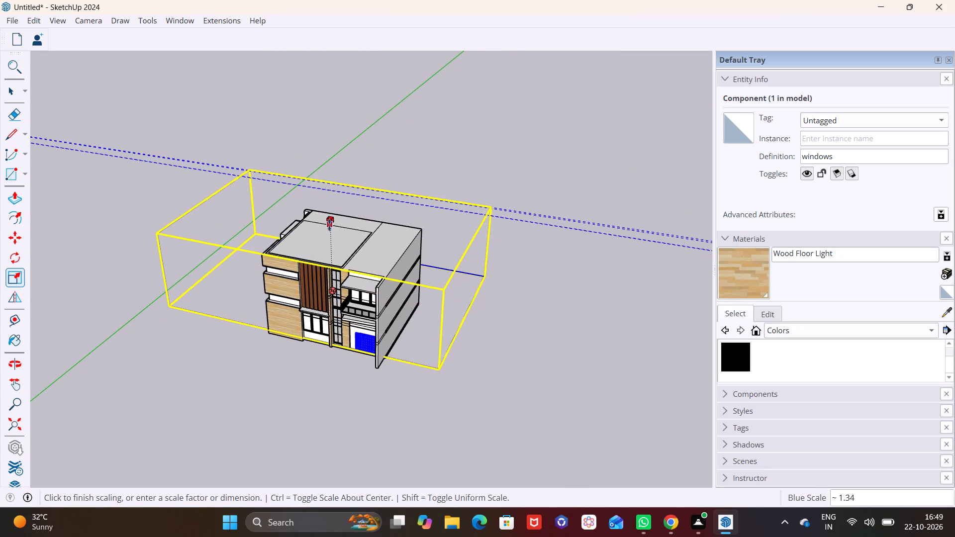
pyautogui.click(326, 161)
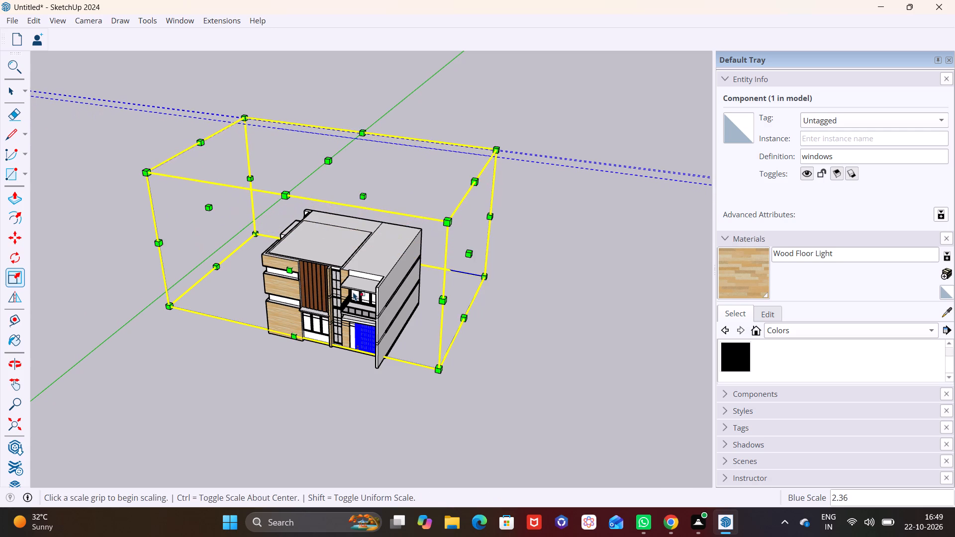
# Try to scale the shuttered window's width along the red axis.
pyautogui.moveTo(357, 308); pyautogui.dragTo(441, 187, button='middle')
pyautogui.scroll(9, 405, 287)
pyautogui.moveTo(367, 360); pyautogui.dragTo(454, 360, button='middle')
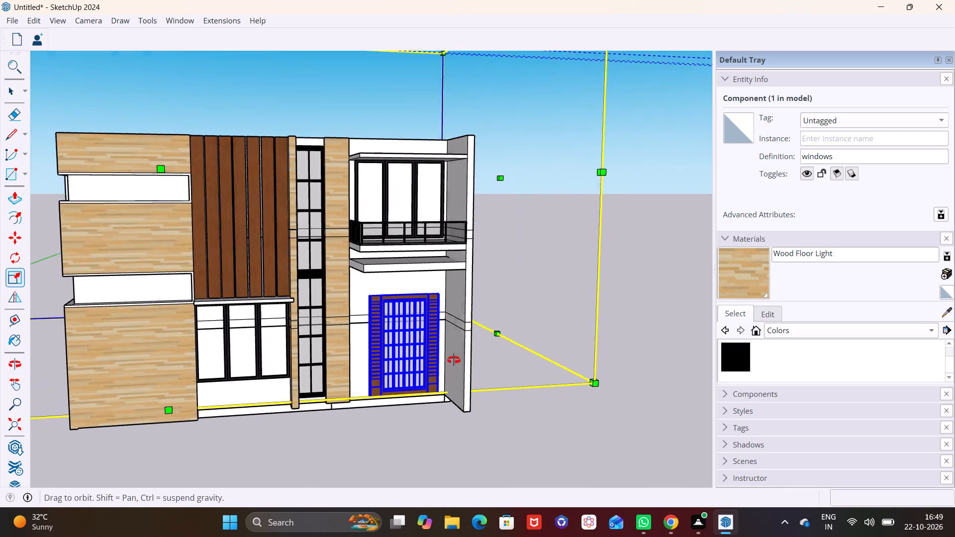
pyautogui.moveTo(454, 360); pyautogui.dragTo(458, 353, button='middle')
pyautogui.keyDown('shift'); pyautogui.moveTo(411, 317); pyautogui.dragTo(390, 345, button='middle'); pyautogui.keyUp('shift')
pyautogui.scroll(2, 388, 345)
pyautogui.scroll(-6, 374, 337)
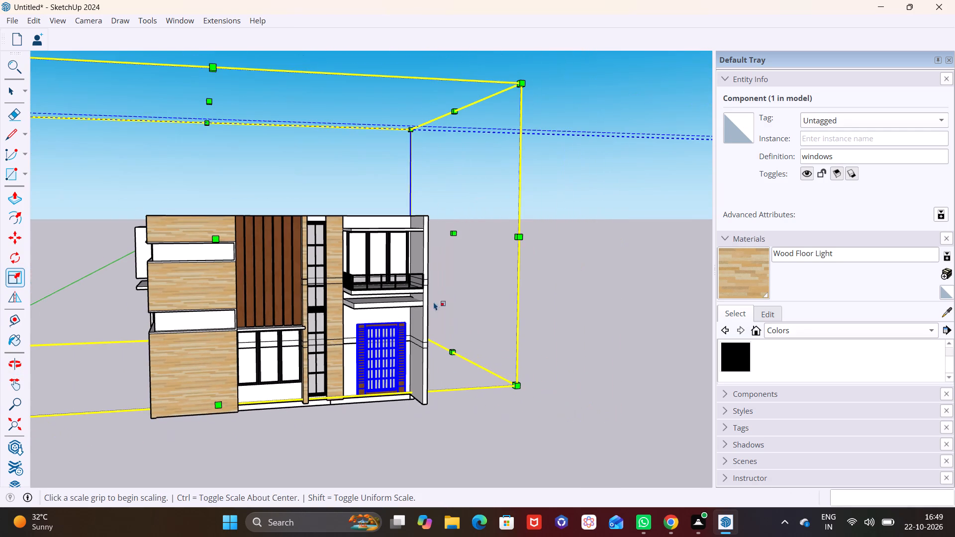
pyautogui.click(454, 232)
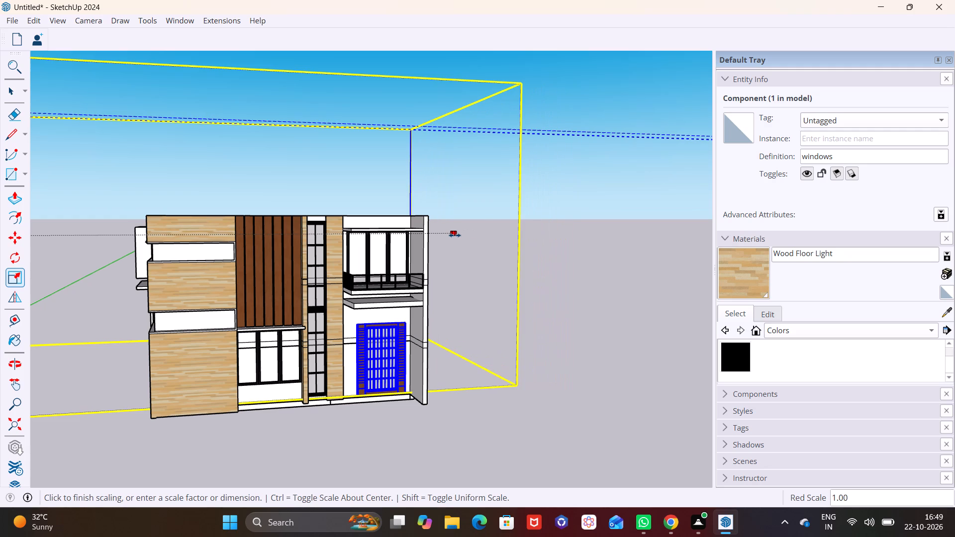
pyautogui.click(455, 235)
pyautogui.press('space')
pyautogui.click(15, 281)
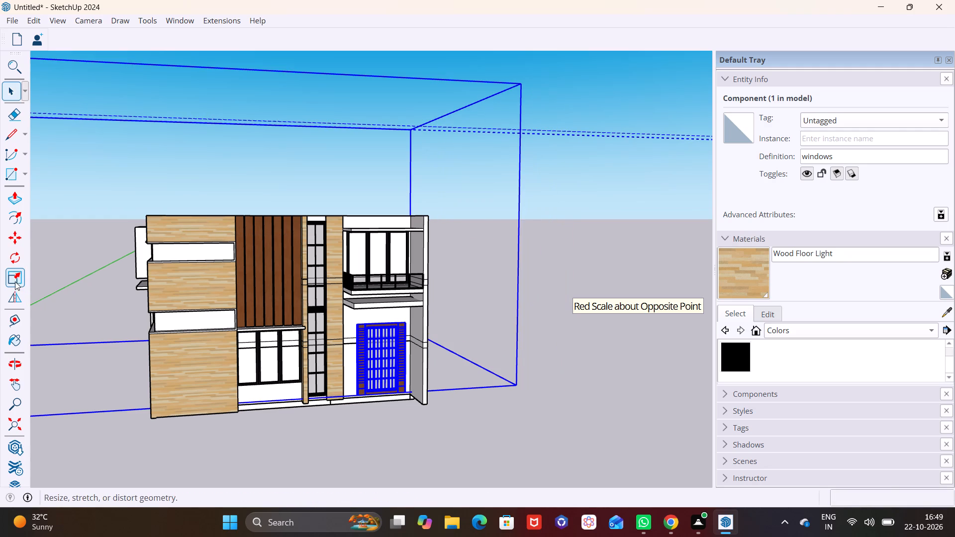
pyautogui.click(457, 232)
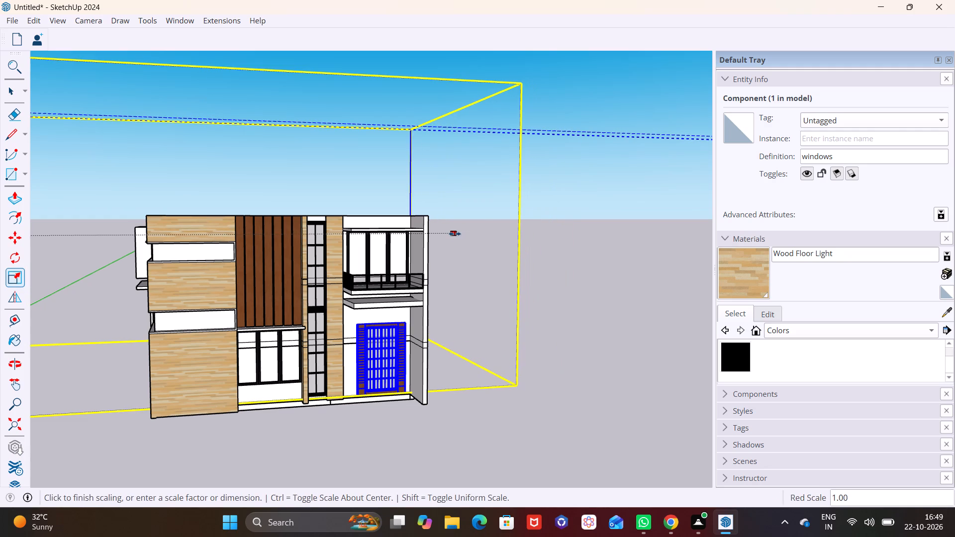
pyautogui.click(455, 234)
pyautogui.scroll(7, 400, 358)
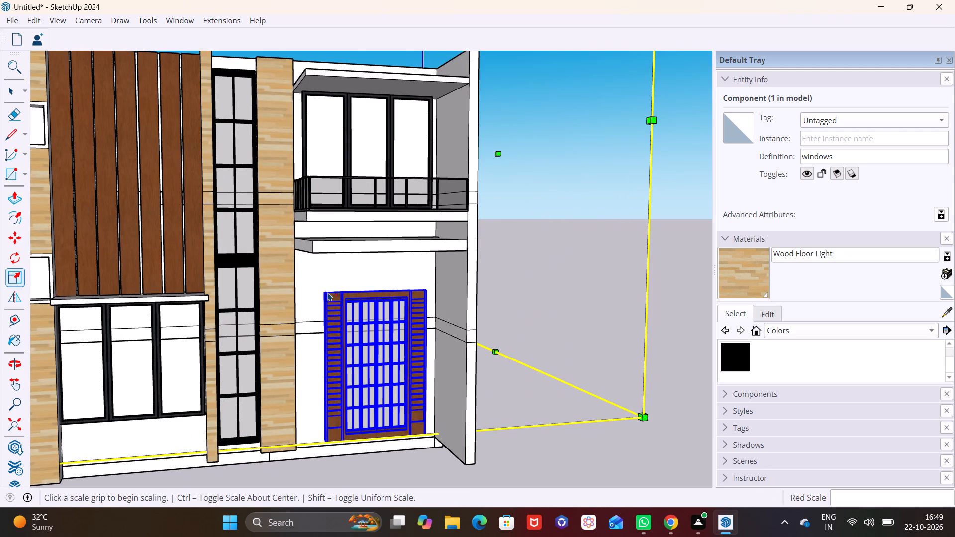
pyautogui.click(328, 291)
# Enlarge the shuttered window slightly and uniformly from its upper outer corner.
pyautogui.scroll(-10, 337, 332)
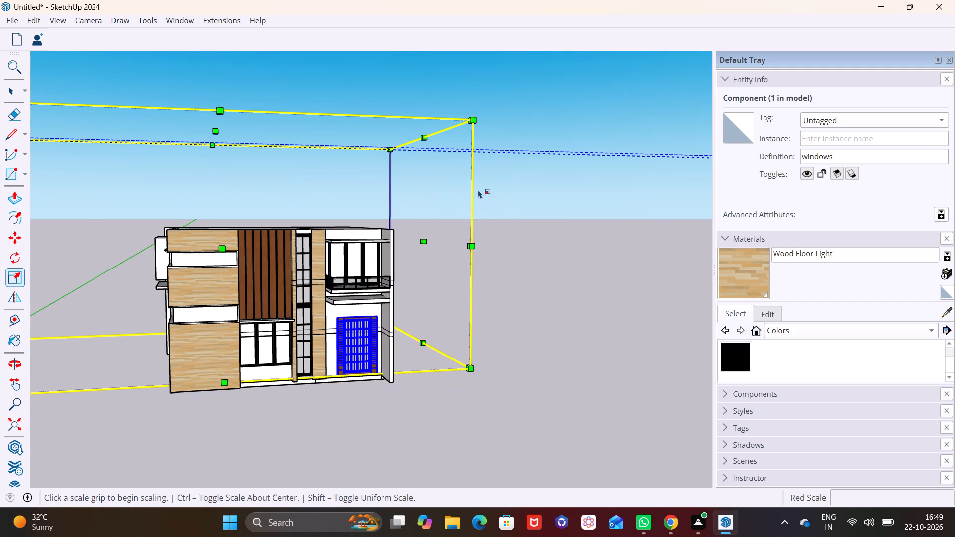
pyautogui.click(477, 120)
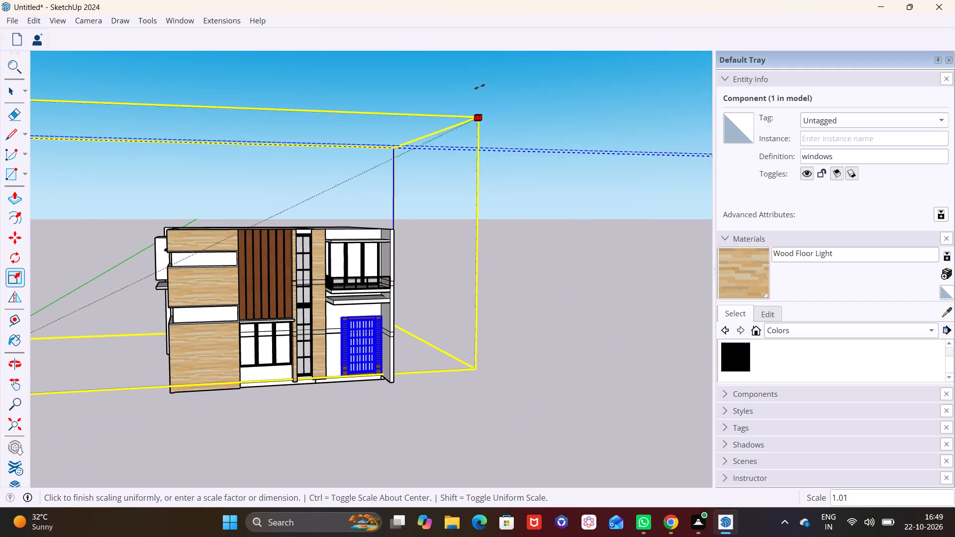
pyautogui.click(492, 66)
pyautogui.scroll(3, 352, 327)
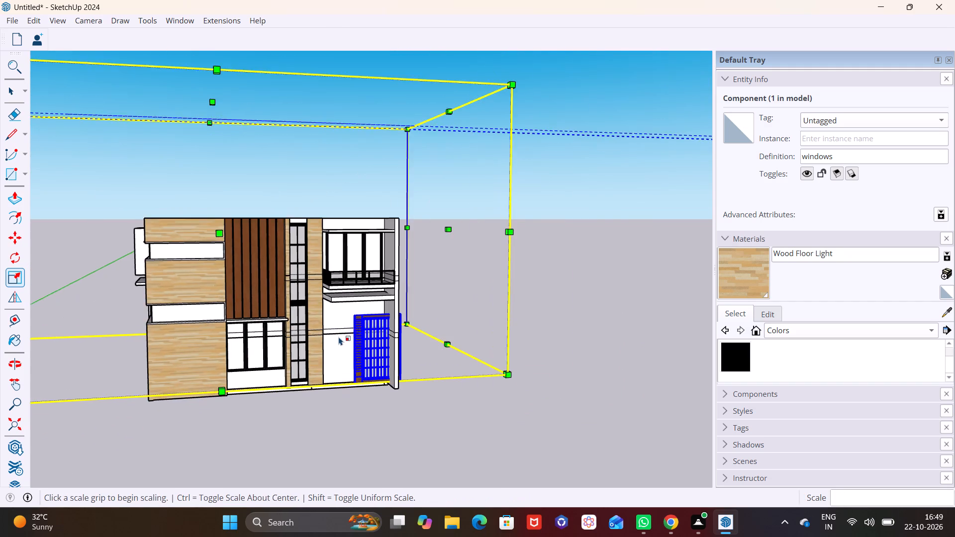
# Move the shuttered window by its upper corner, raising it and centring it beneath the canopy on the extension's ground-floor wall.
pyautogui.scroll(8, 339, 337)
pyautogui.press('m')
pyautogui.click(365, 261)
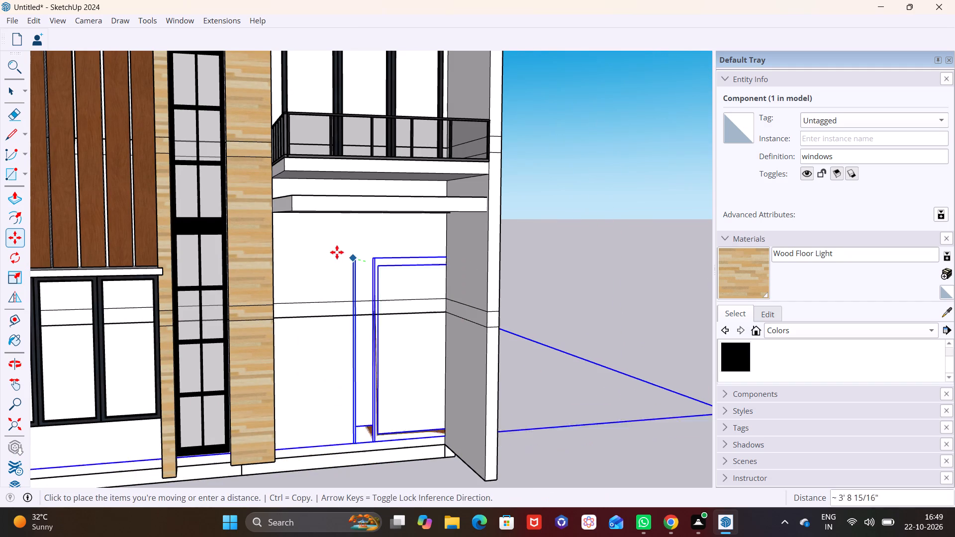
pyautogui.click(289, 224)
# Move the shuttered window about 9 3/8" outward so its shutters and glazing stand in front of the wall.
pyautogui.scroll(6, 313, 332)
pyautogui.moveTo(324, 376); pyautogui.dragTo(436, 351, button='middle')
pyautogui.scroll(-7, 389, 365)
pyautogui.keyDown('shift'); pyautogui.moveTo(384, 359); pyautogui.dragTo(374, 300, button='middle'); pyautogui.keyUp('shift')
pyautogui.moveTo(331, 384); pyautogui.dragTo(331, 399, button='middle')
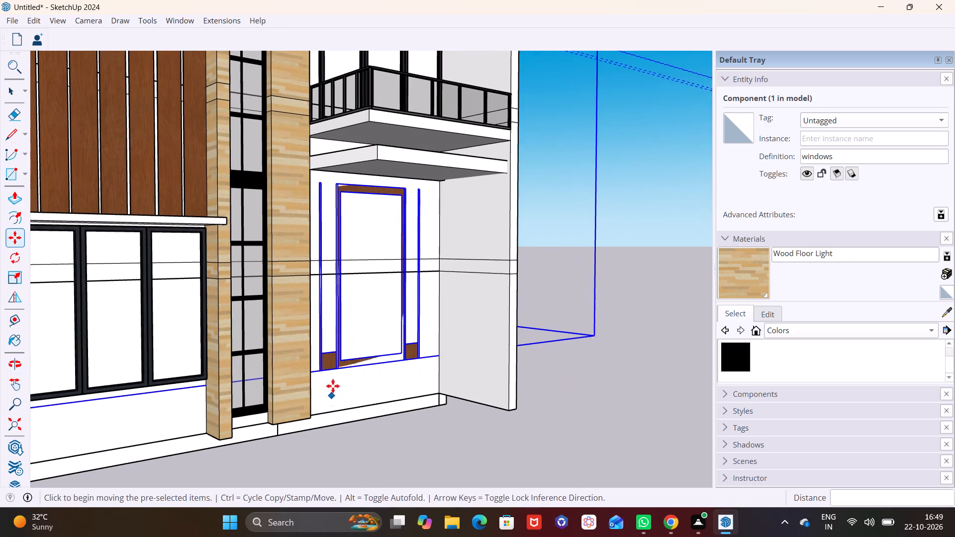
pyautogui.click(326, 368)
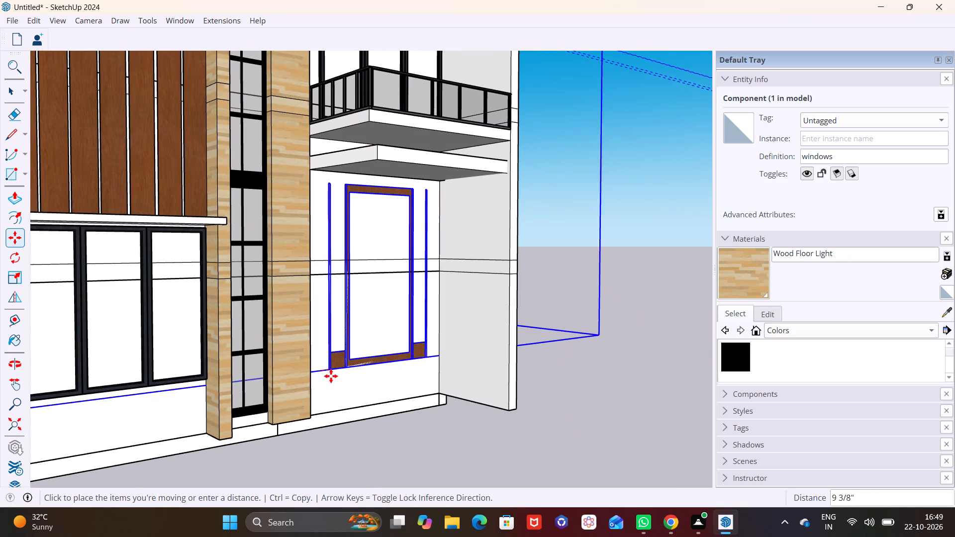
pyautogui.click(331, 378)
pyautogui.press('space')
pyautogui.moveTo(391, 452); pyautogui.dragTo(397, 448)
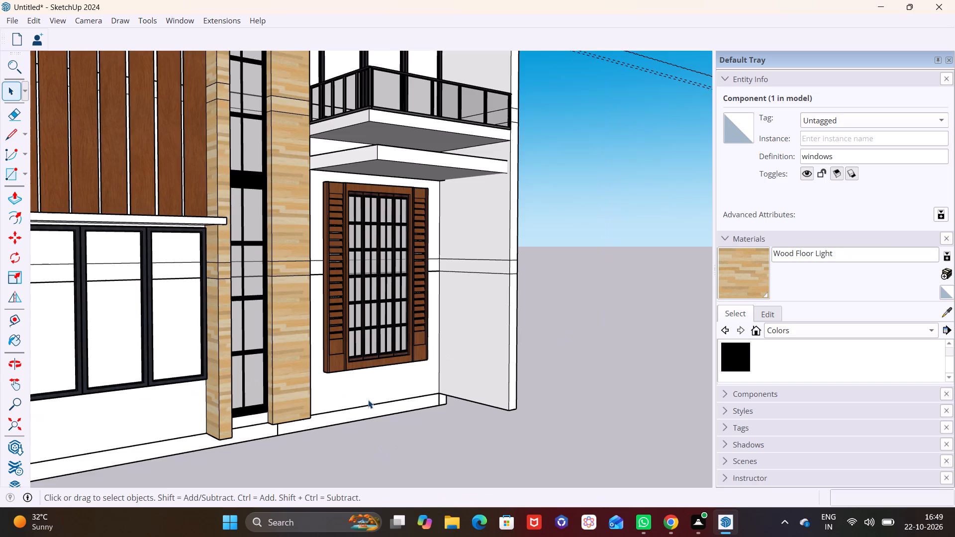
# Pull the main house's plinth face below the three-pane ground-floor window outward about 12' as a front platform slab.
pyautogui.moveTo(359, 393); pyautogui.dragTo(248, 385, button='middle')
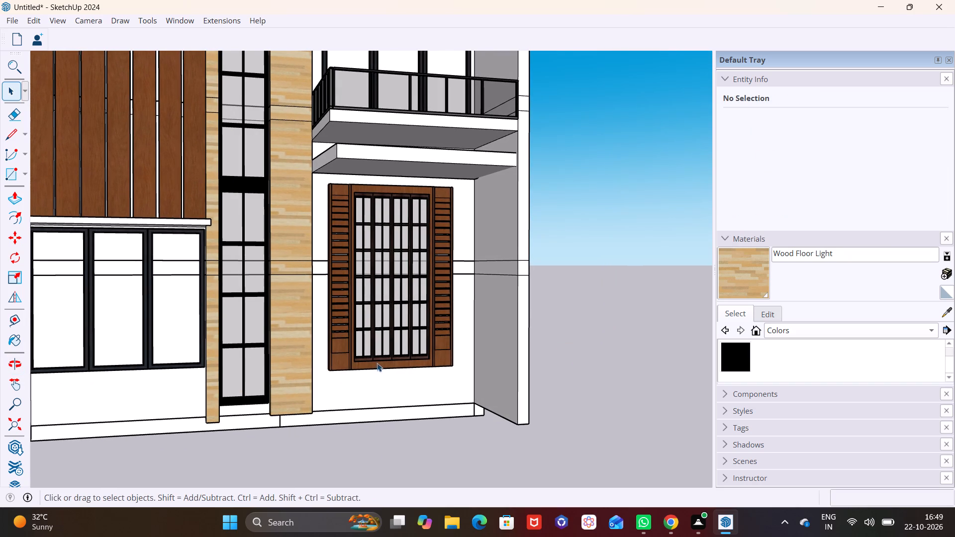
pyautogui.scroll(-7, 375, 356)
pyautogui.moveTo(382, 355); pyautogui.dragTo(494, 370, button='middle')
pyautogui.click(507, 379)
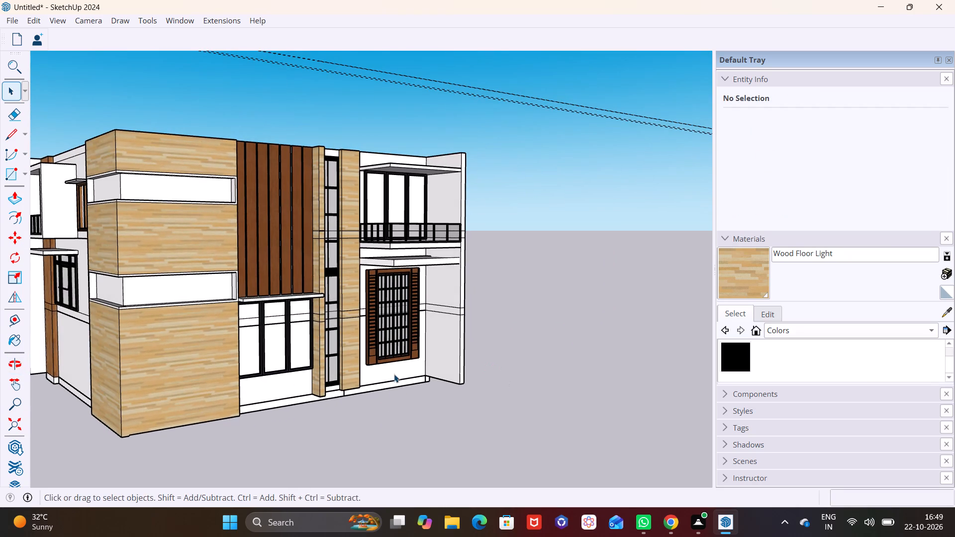
pyautogui.scroll(2, 394, 374)
pyautogui.scroll(-2, 394, 379)
pyautogui.keyDown('shift'); pyautogui.moveTo(394, 379); pyautogui.dragTo(341, 303, button='middle'); pyautogui.keyUp('shift')
pyautogui.keyDown('shift'); pyautogui.scroll(-1, 328, 295); pyautogui.keyUp('shift')
pyautogui.scroll(-1, 330, 292)
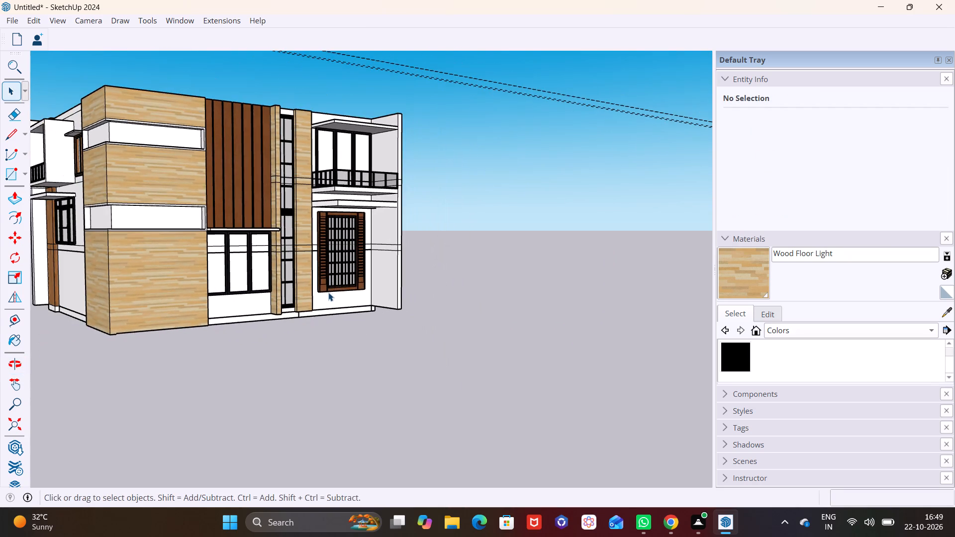
pyautogui.moveTo(328, 292); pyautogui.dragTo(239, 267, button='middle')
pyautogui.scroll(1, 323, 291)
pyautogui.scroll(6, 207, 322)
pyautogui.click(215, 311)
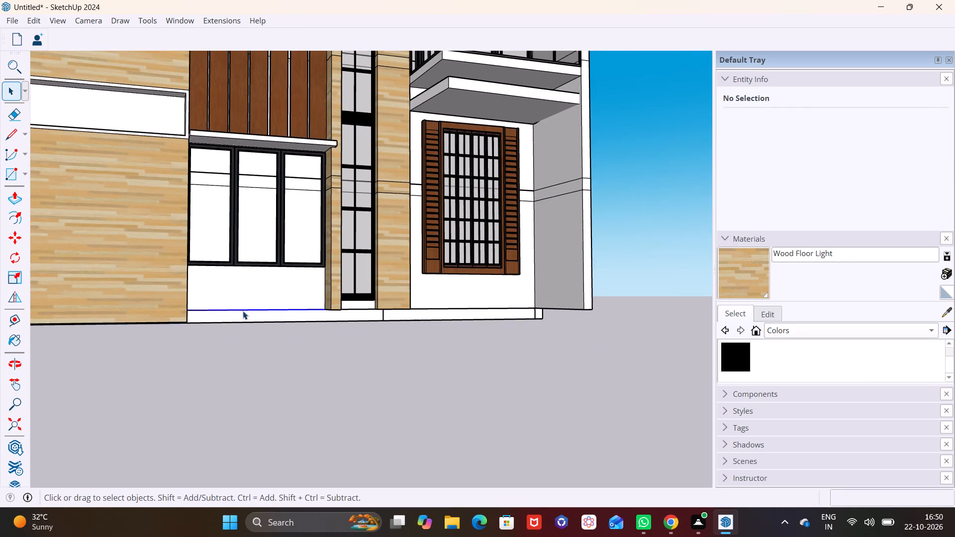
pyautogui.moveTo(243, 311); pyautogui.dragTo(153, 369, button='middle')
pyautogui.tripleClick(214, 330)
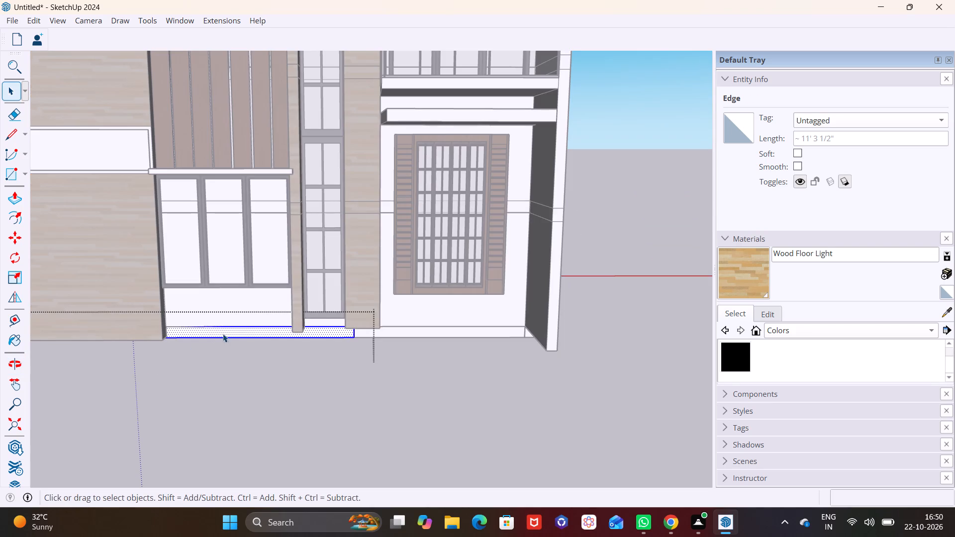
pyautogui.click(14, 197)
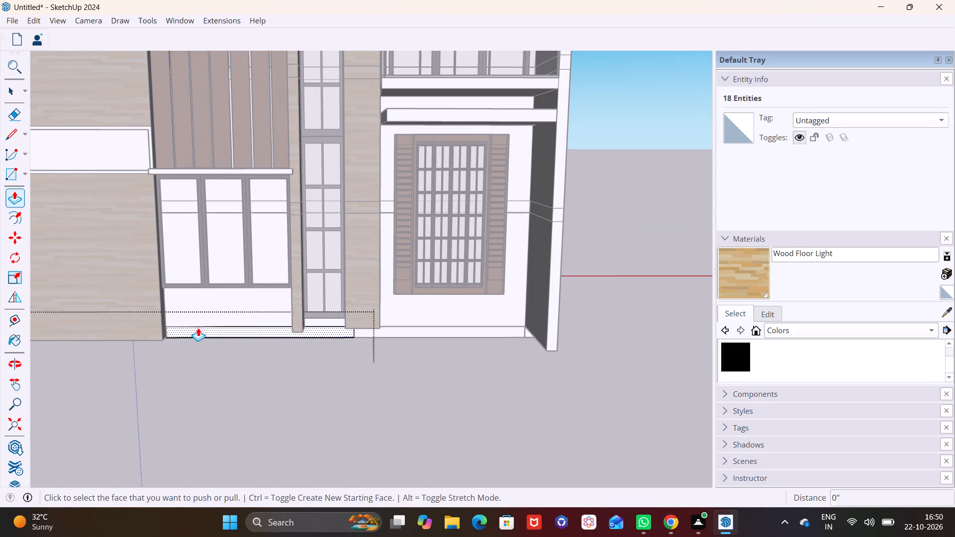
pyautogui.click(198, 328)
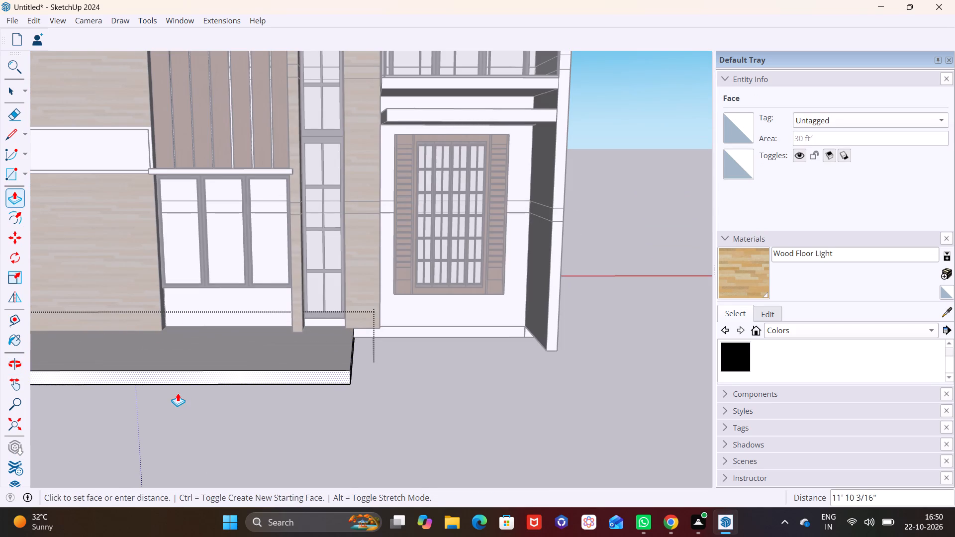
pyautogui.click(178, 393)
pyautogui.press('space')
# Pull the extension's plinth face out about 12' 9 9/16", flush with the front edge of the main house's platform slab.
pyautogui.click(399, 332)
pyautogui.doubleClick(399, 332)
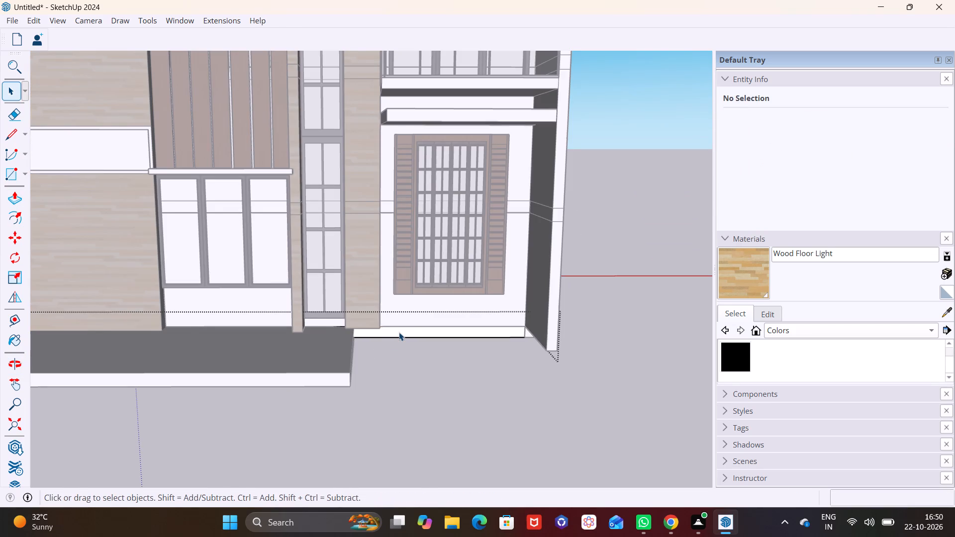
pyautogui.click(408, 330)
pyautogui.click(12, 197)
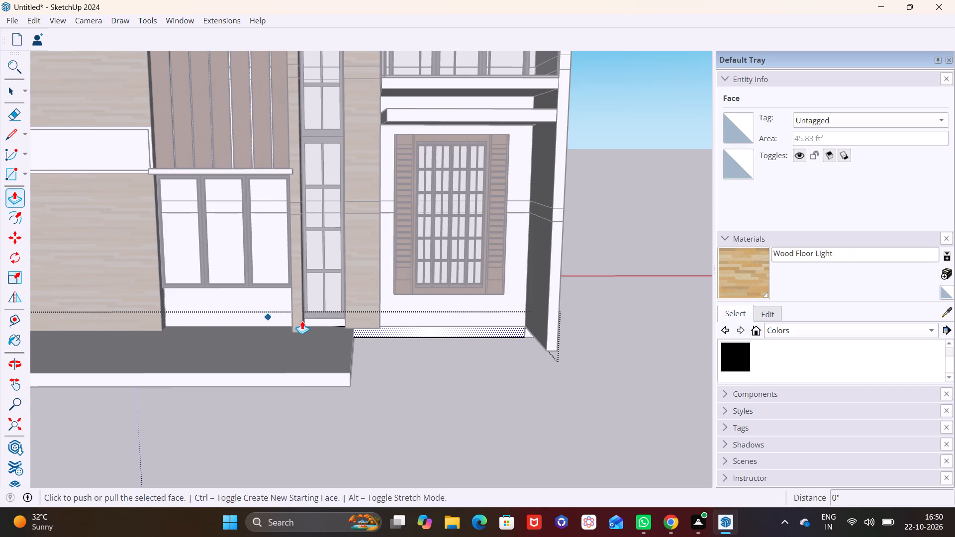
pyautogui.click(407, 332)
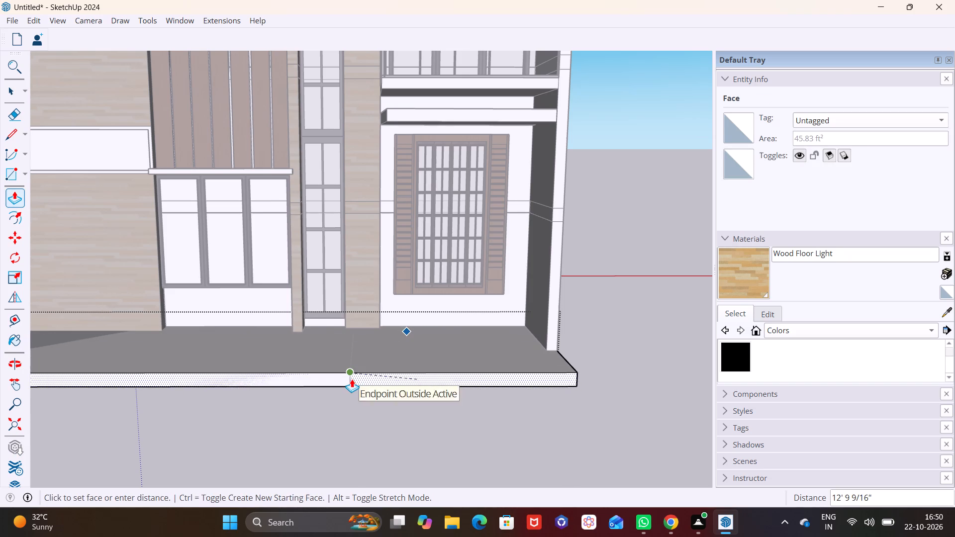
pyautogui.click(351, 379)
pyautogui.scroll(-3, 437, 374)
pyautogui.moveTo(497, 382); pyautogui.dragTo(325, 378, button='middle')
pyautogui.press('space')
pyautogui.click(558, 447)
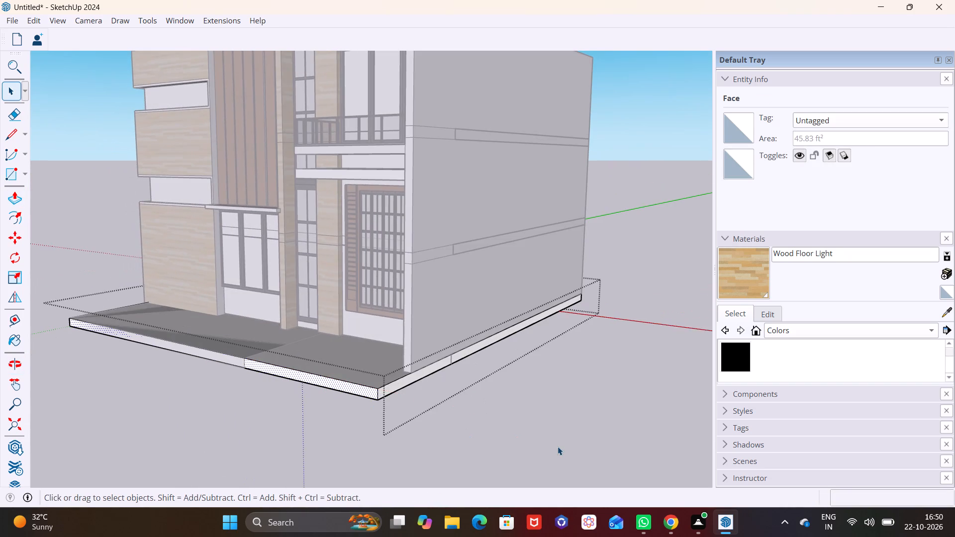
# Pull the main base's side face out about 8' 9 3/4" so the platform wraps around the wood-clad corner and along the side facade.
pyautogui.scroll(-3, 327, 373)
pyautogui.moveTo(294, 375); pyautogui.dragTo(556, 388, button='middle')
pyautogui.moveTo(194, 399); pyautogui.dragTo(339, 408, button='middle')
pyautogui.scroll(1, 264, 394)
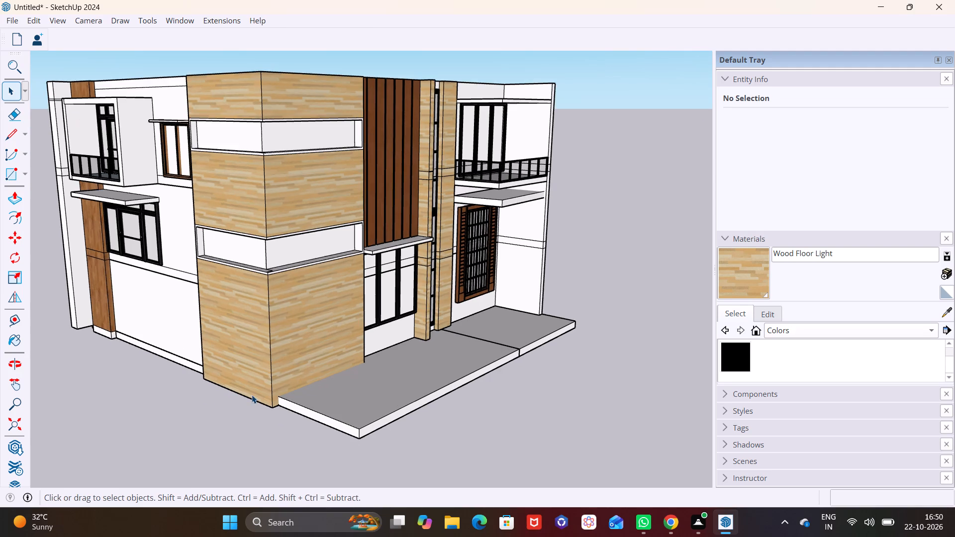
pyautogui.scroll(-6, 252, 395)
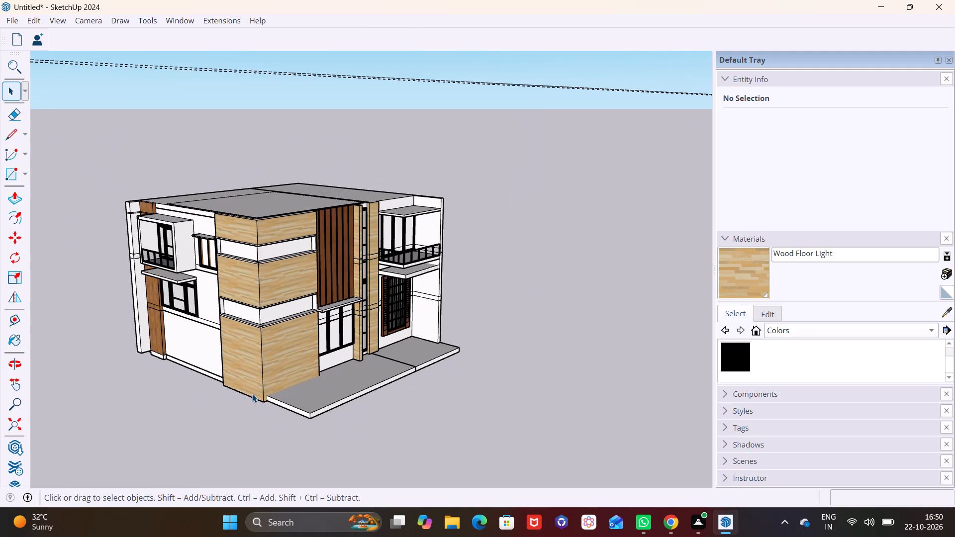
pyautogui.scroll(-3, 252, 394)
pyautogui.moveTo(252, 391); pyautogui.dragTo(288, 346, button='middle')
pyautogui.keyDown('shift'); pyautogui.moveTo(276, 392); pyautogui.dragTo(330, 292, button='middle'); pyautogui.keyUp('shift')
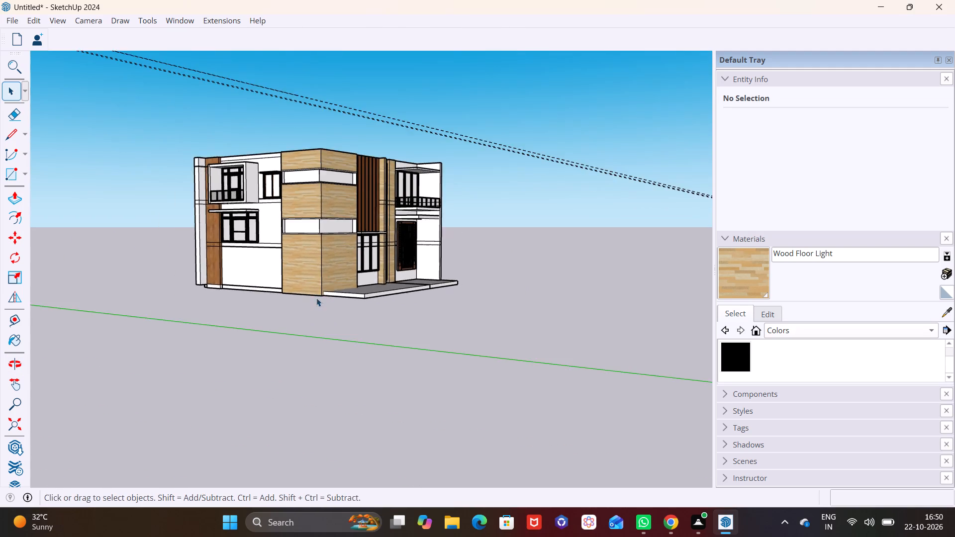
pyautogui.scroll(10, 316, 298)
pyautogui.click(381, 296)
pyautogui.tripleClick(383, 292)
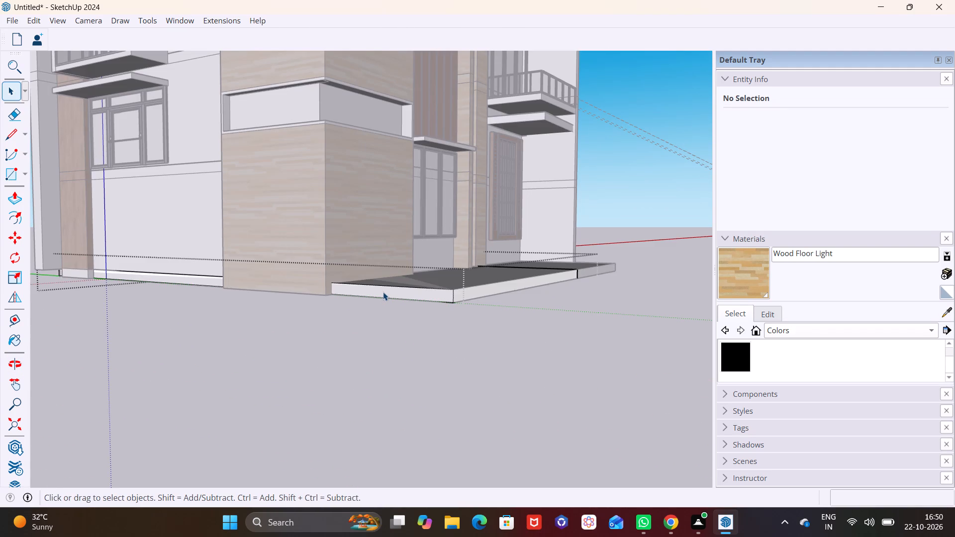
pyautogui.click(384, 292)
pyautogui.click(384, 293)
pyautogui.click(381, 296)
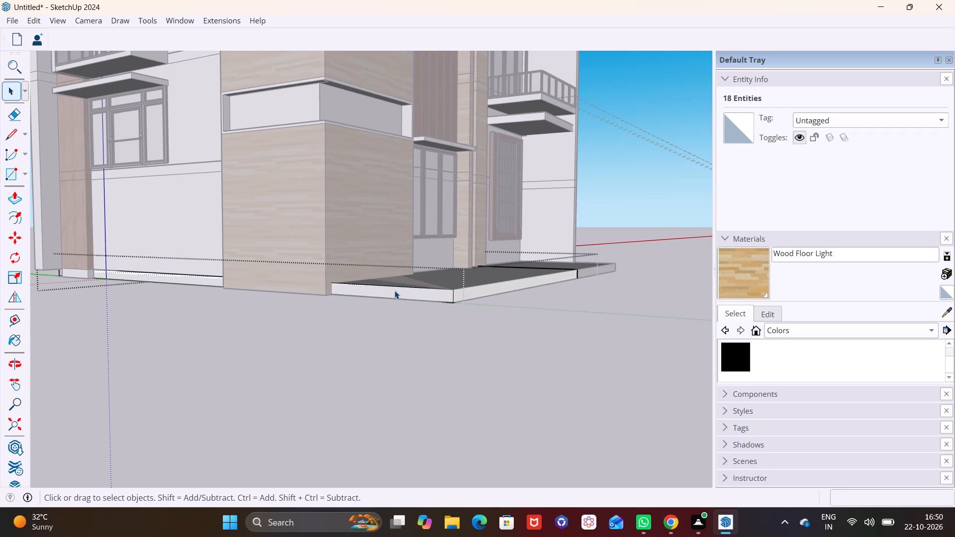
pyautogui.moveTo(394, 290); pyautogui.dragTo(340, 335, button='middle')
pyautogui.scroll(3, 339, 335)
pyautogui.click(11, 200)
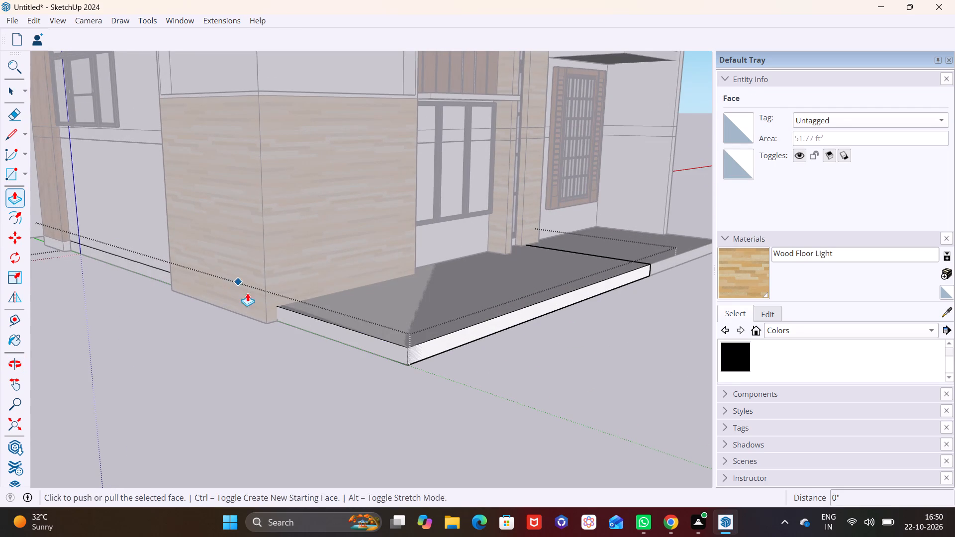
pyautogui.click(330, 327)
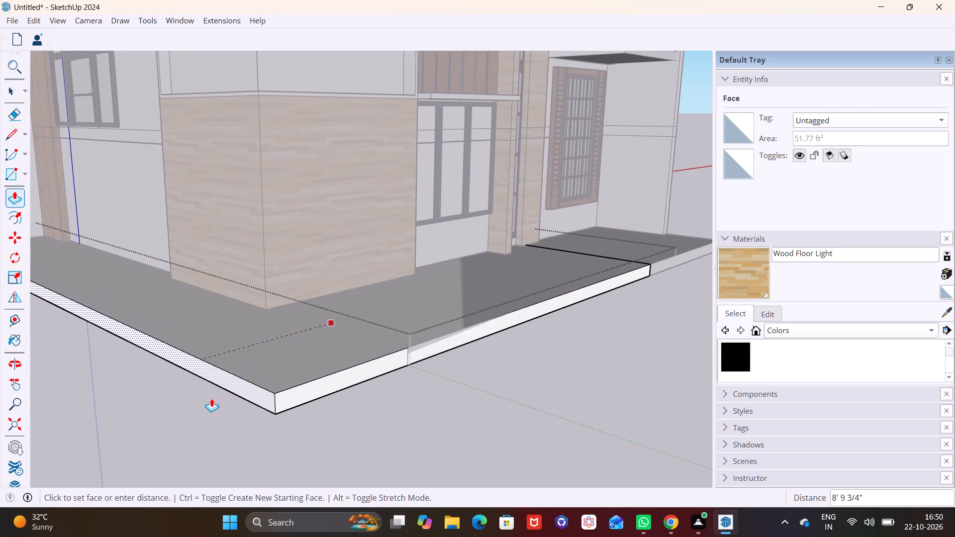
pyautogui.click(211, 398)
pyautogui.press('space')
pyautogui.click(328, 437)
pyautogui.scroll(-4, 324, 392)
pyautogui.click(421, 456)
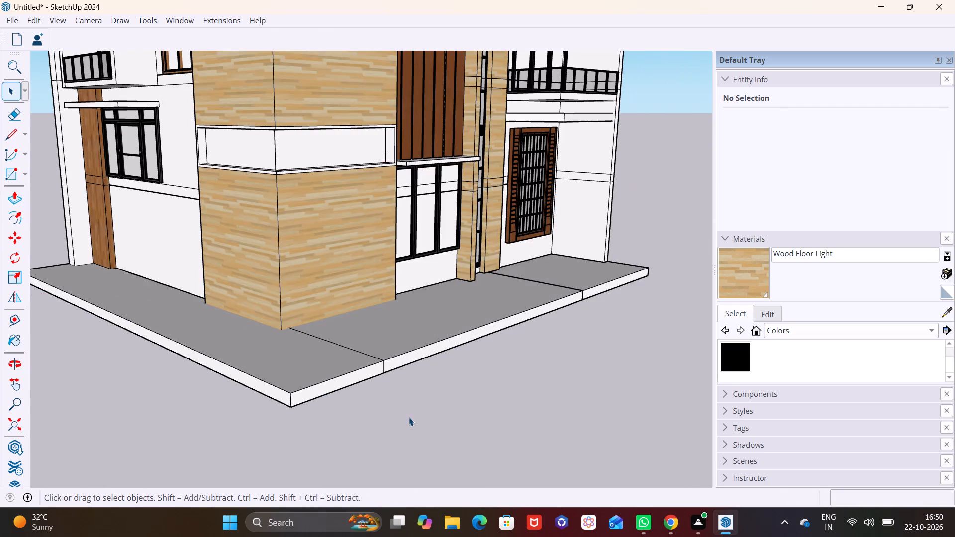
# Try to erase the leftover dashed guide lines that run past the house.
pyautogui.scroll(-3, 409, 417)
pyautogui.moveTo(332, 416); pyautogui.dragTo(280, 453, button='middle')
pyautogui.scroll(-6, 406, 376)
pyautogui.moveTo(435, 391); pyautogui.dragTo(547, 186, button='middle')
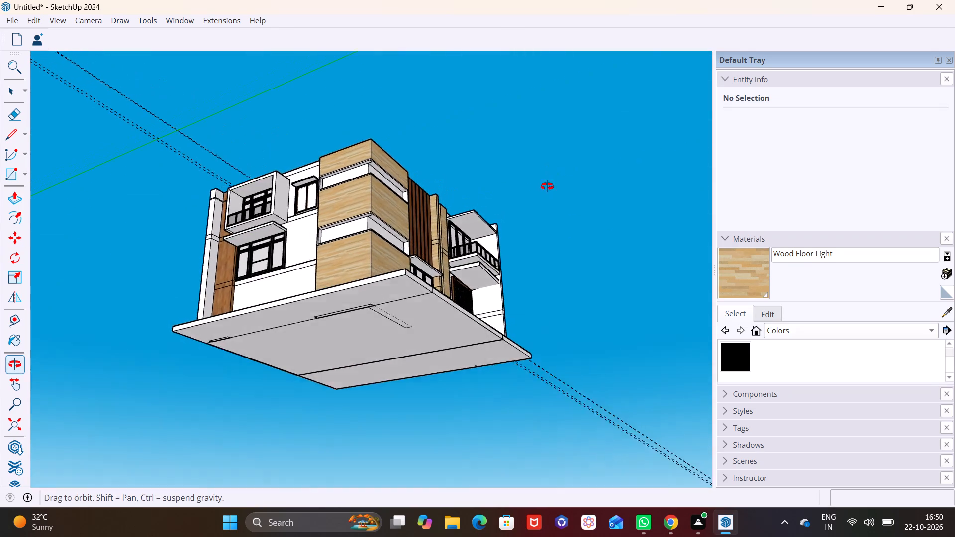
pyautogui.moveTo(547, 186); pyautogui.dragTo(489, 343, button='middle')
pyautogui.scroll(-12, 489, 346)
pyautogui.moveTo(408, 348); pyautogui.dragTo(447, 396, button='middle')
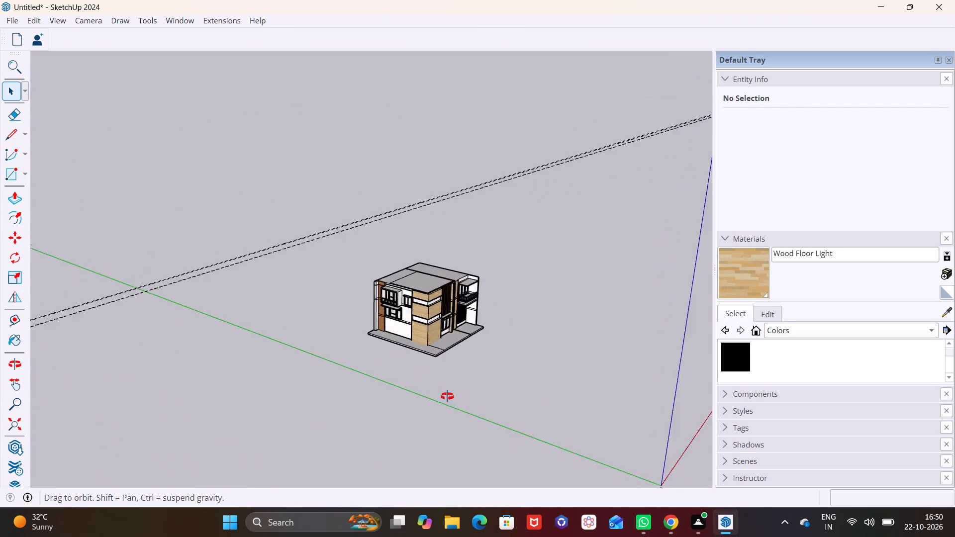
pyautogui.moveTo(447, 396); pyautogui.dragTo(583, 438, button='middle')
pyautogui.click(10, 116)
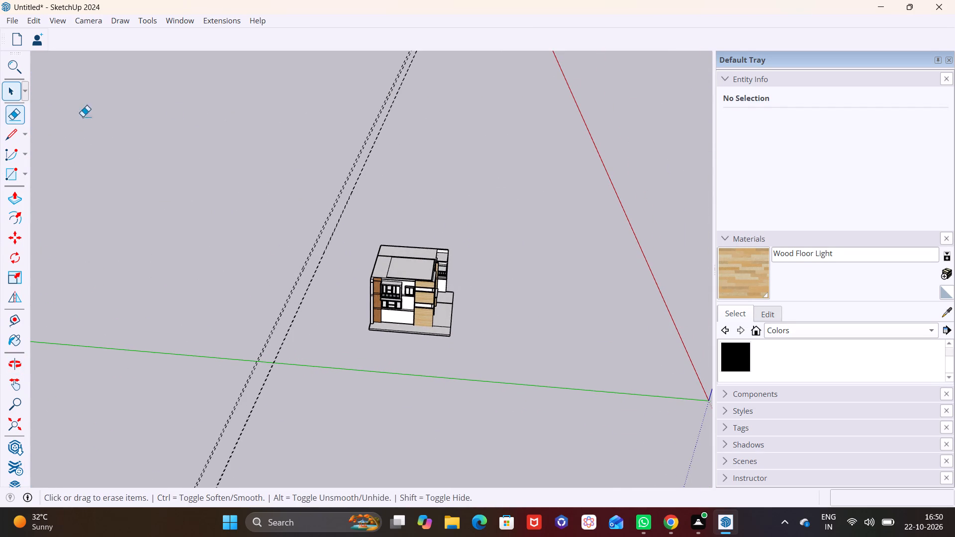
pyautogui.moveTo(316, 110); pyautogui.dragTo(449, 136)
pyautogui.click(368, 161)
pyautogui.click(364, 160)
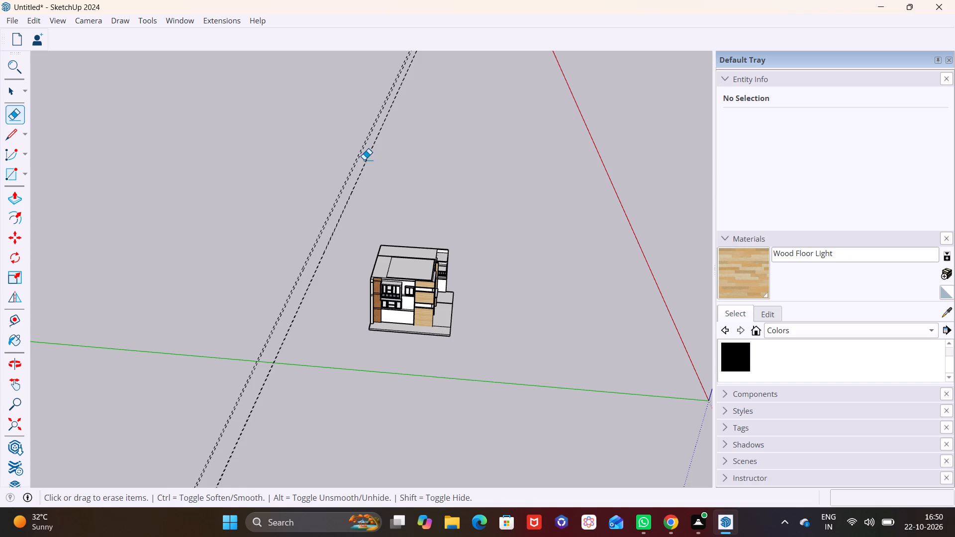
# Examine the house's front and side facades and the wrap-around platform from several angles and distances.
pyautogui.moveTo(404, 310); pyautogui.dragTo(215, 203, button='middle')
pyautogui.scroll(-1, 215, 203)
pyautogui.moveTo(538, 312); pyautogui.dragTo(244, 323, button='middle')
pyautogui.scroll(3, 408, 297)
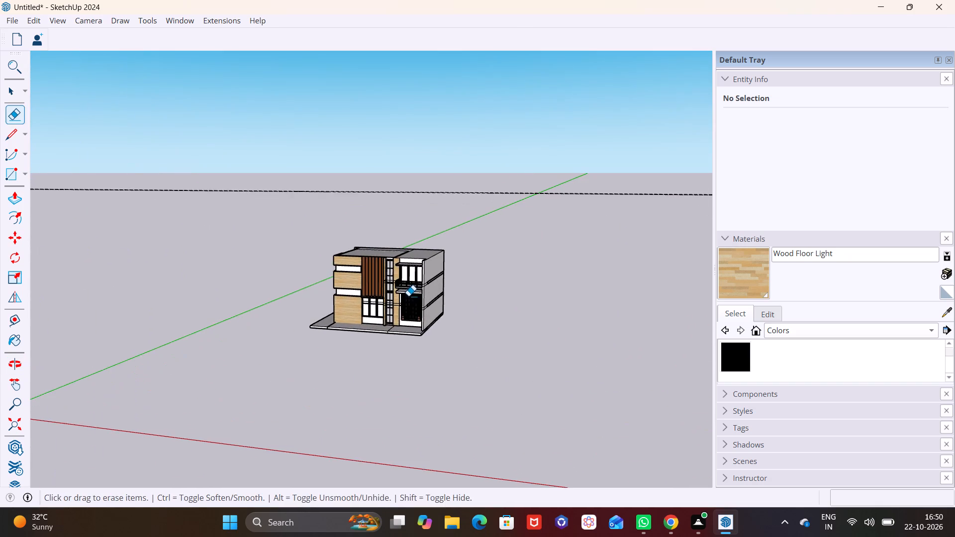
pyautogui.moveTo(407, 319); pyautogui.dragTo(430, 407, button='middle')
pyautogui.scroll(6, 406, 339)
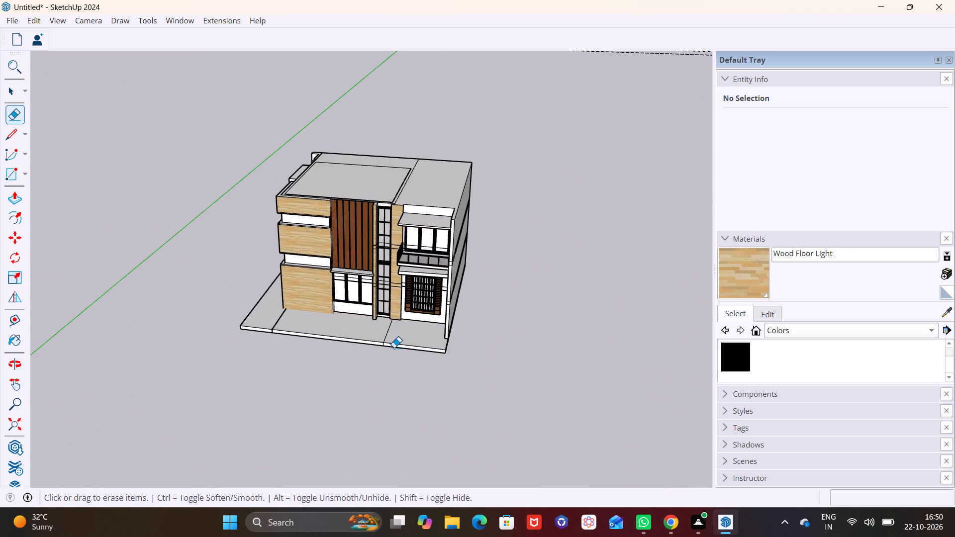
pyautogui.scroll(2, 394, 348)
pyautogui.moveTo(360, 312); pyautogui.dragTo(415, 226, button='middle')
pyautogui.keyDown('shift'); pyautogui.moveTo(376, 256); pyautogui.dragTo(403, 376, button='middle'); pyautogui.keyUp('shift')
pyautogui.moveTo(352, 409); pyautogui.dragTo(599, 390, button='middle')
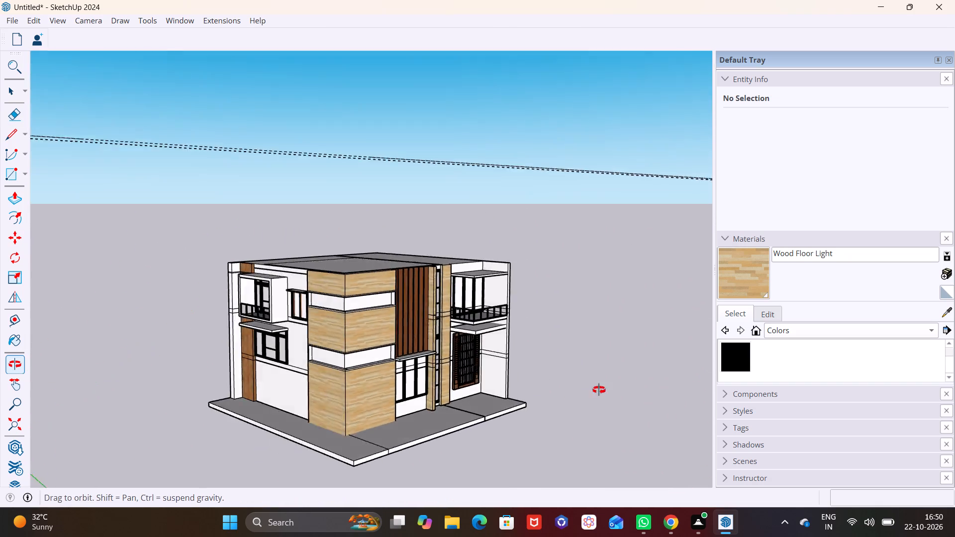
pyautogui.moveTo(599, 390); pyautogui.dragTo(587, 411, button='middle')
pyautogui.keyDown('shift'); pyautogui.scroll(1, 393, 403); pyautogui.keyUp('shift')
pyautogui.keyDown('shift'); pyautogui.moveTo(399, 390); pyautogui.dragTo(407, 372, button='middle'); pyautogui.keyUp('shift')
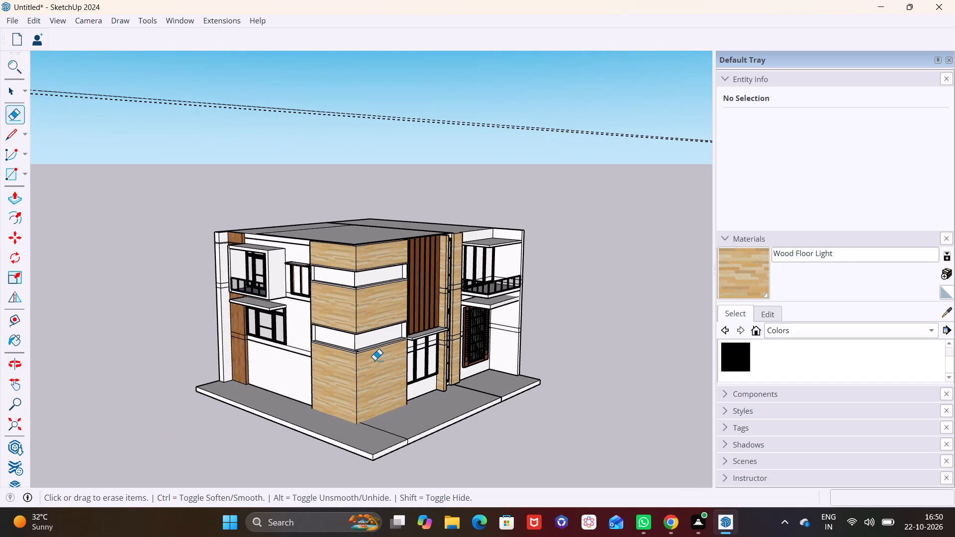
pyautogui.scroll(2, 297, 311)
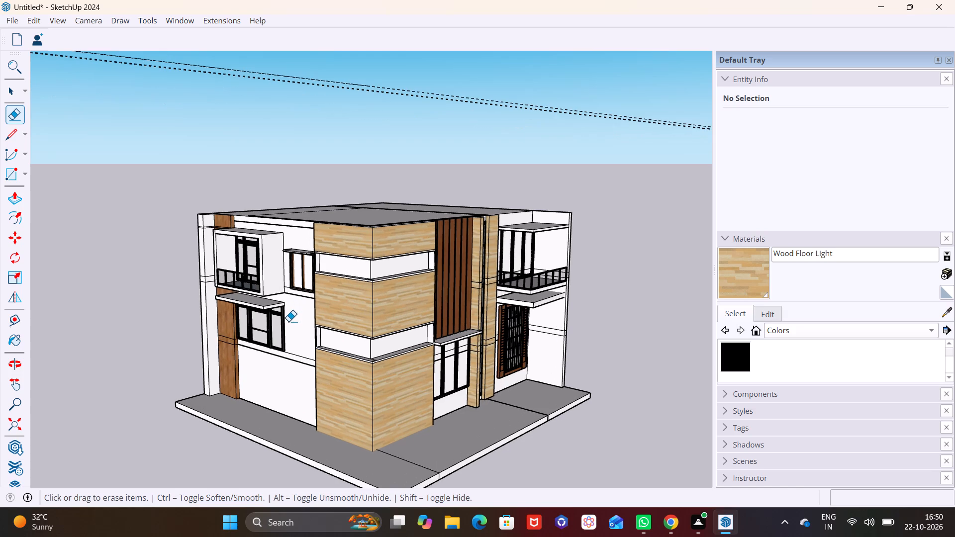
pyautogui.moveTo(322, 336); pyautogui.dragTo(287, 331, button='middle')
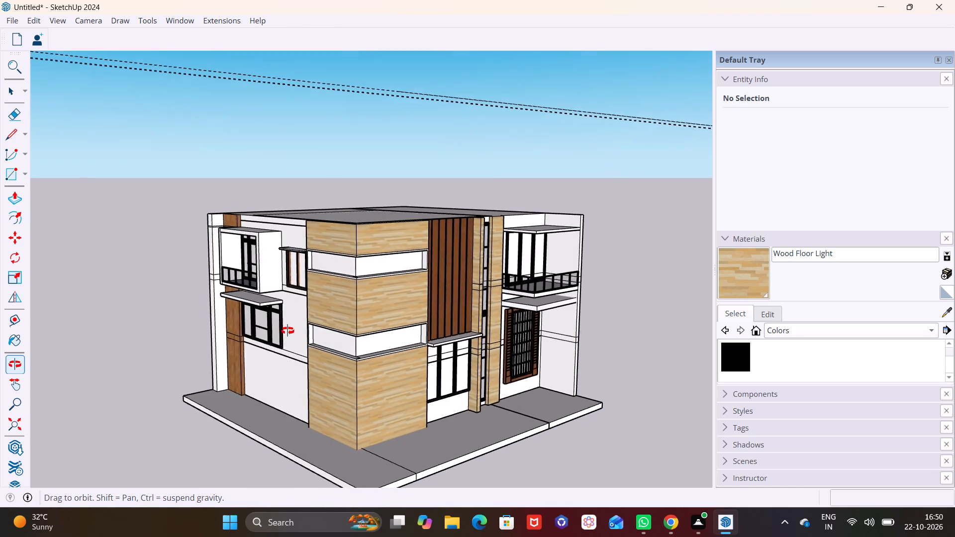
pyautogui.moveTo(287, 331); pyautogui.dragTo(270, 332, button='middle')
pyautogui.scroll(-4, 291, 335)
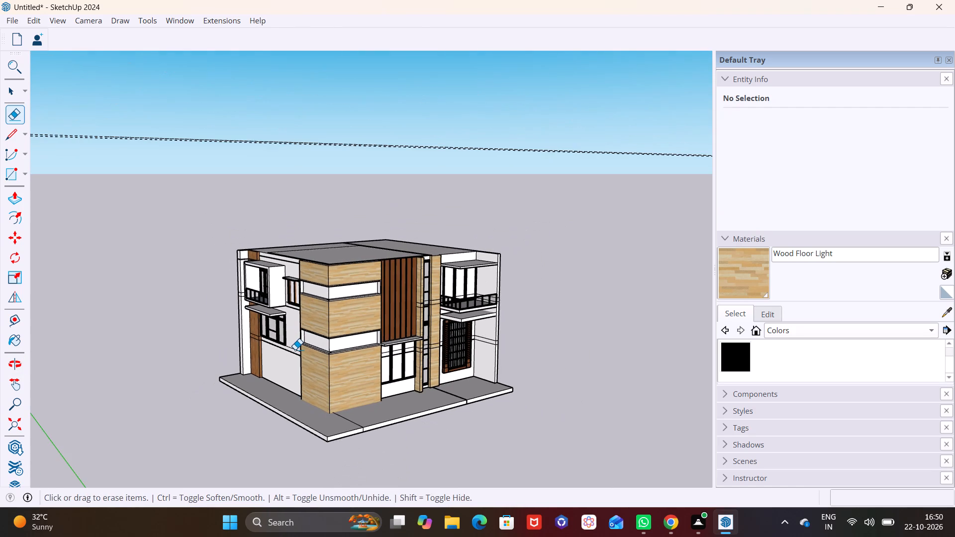
pyautogui.moveTo(297, 349); pyautogui.dragTo(310, 323, button='middle')
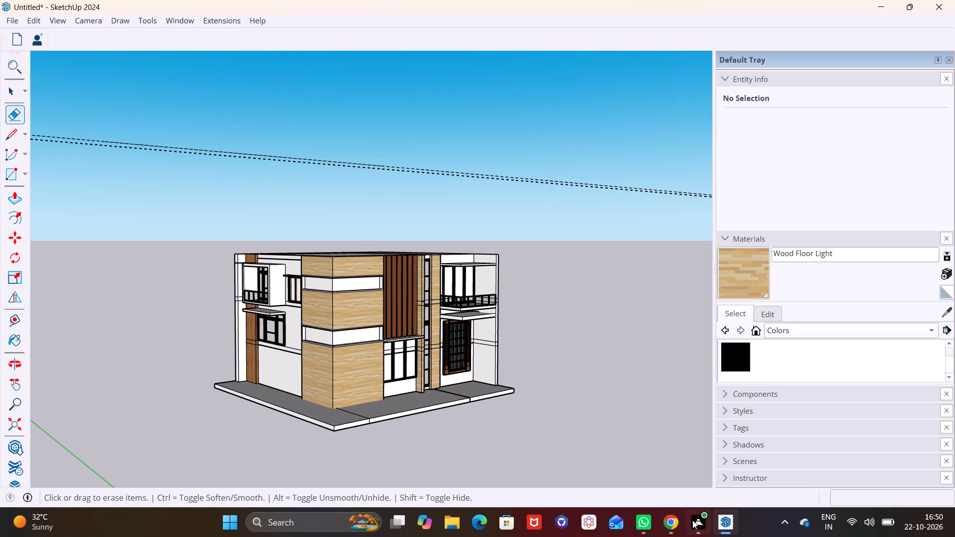
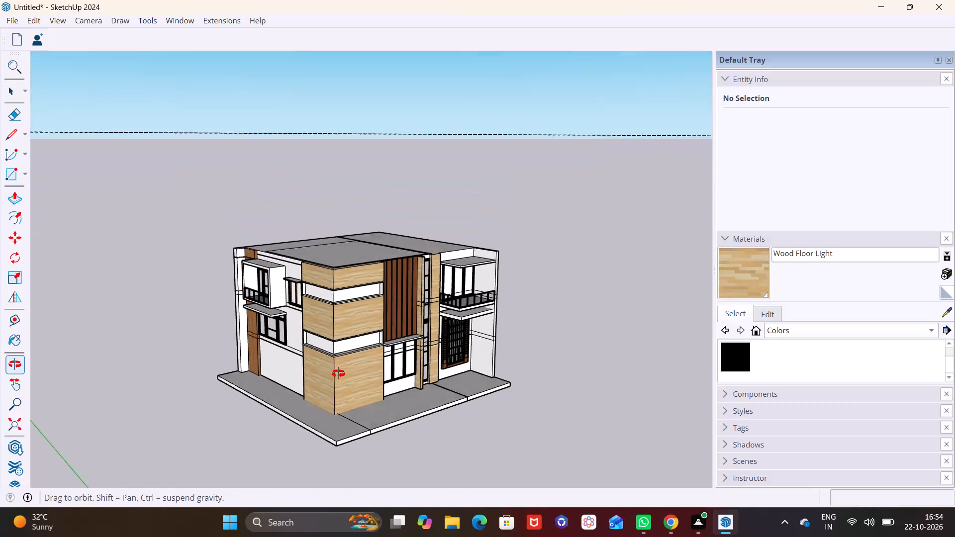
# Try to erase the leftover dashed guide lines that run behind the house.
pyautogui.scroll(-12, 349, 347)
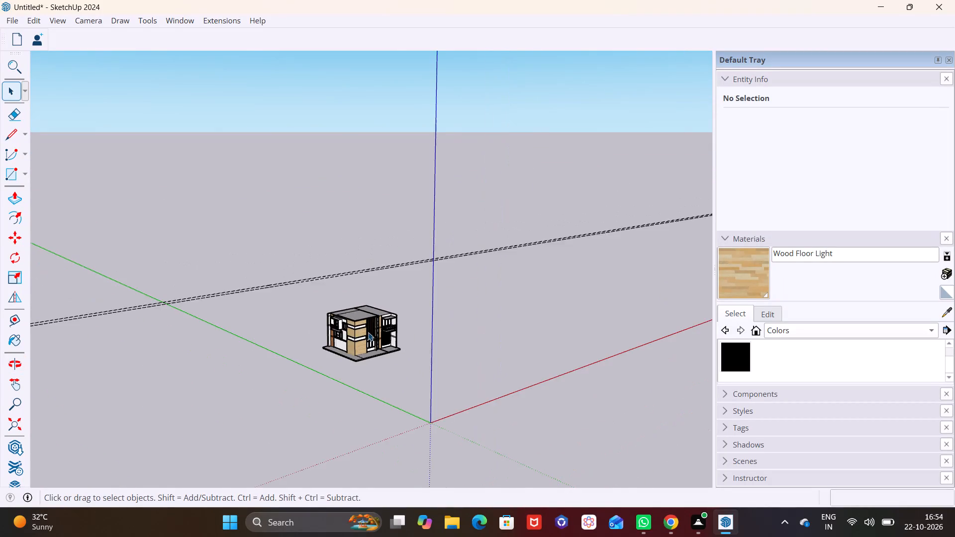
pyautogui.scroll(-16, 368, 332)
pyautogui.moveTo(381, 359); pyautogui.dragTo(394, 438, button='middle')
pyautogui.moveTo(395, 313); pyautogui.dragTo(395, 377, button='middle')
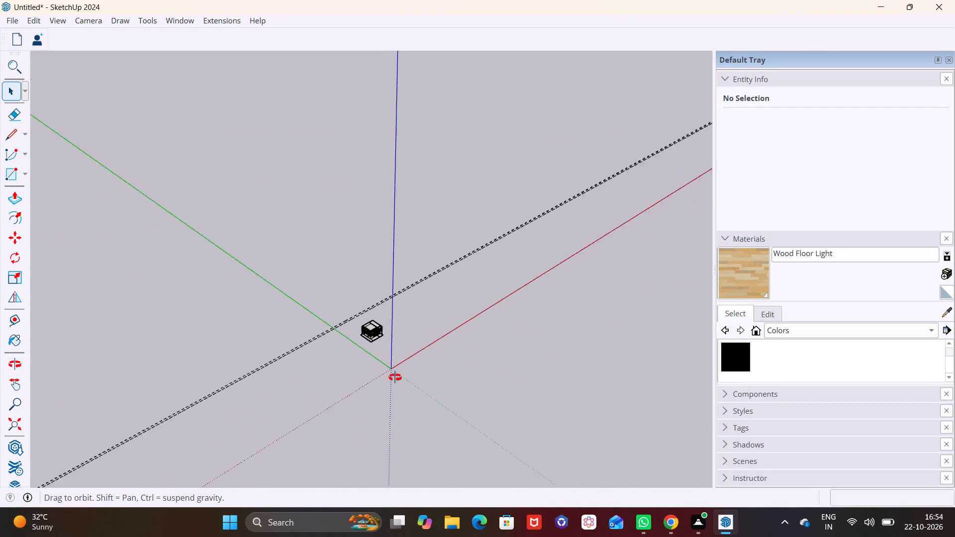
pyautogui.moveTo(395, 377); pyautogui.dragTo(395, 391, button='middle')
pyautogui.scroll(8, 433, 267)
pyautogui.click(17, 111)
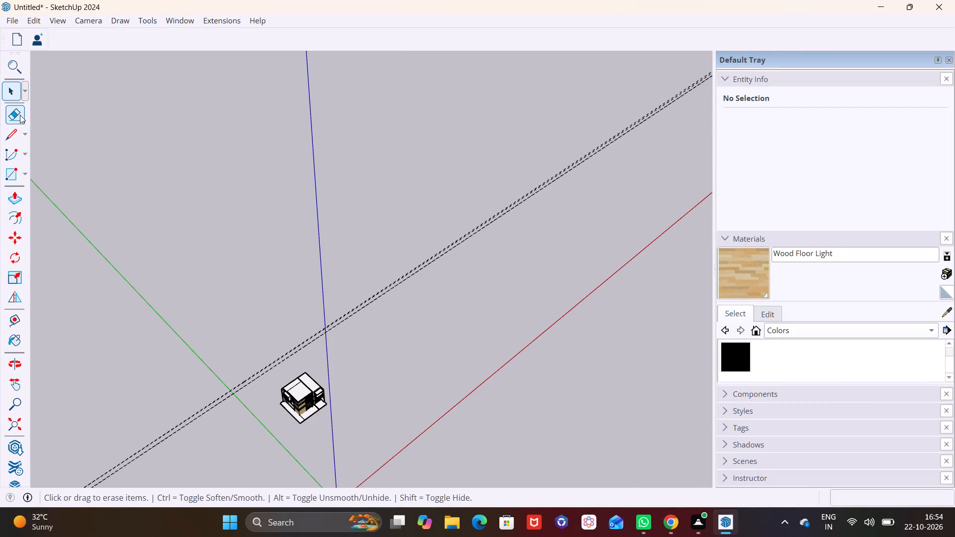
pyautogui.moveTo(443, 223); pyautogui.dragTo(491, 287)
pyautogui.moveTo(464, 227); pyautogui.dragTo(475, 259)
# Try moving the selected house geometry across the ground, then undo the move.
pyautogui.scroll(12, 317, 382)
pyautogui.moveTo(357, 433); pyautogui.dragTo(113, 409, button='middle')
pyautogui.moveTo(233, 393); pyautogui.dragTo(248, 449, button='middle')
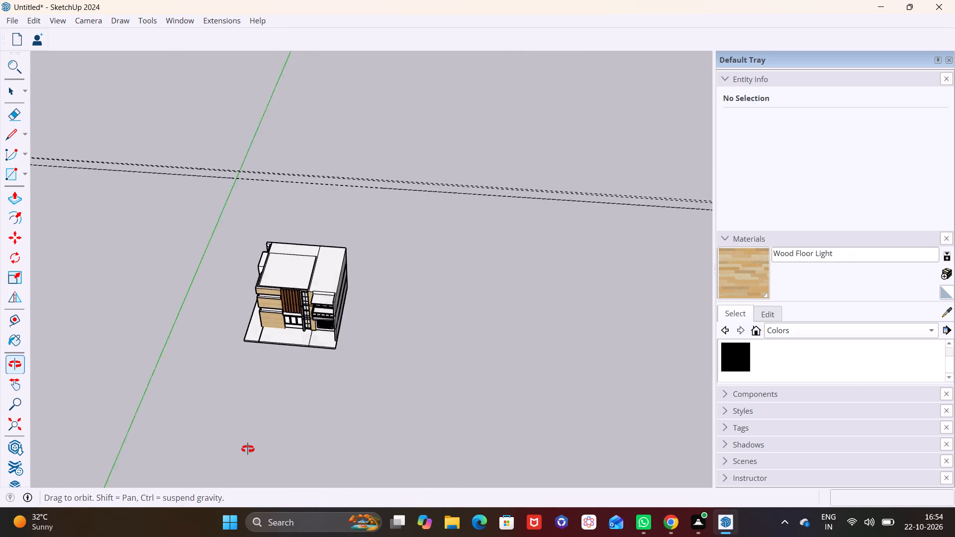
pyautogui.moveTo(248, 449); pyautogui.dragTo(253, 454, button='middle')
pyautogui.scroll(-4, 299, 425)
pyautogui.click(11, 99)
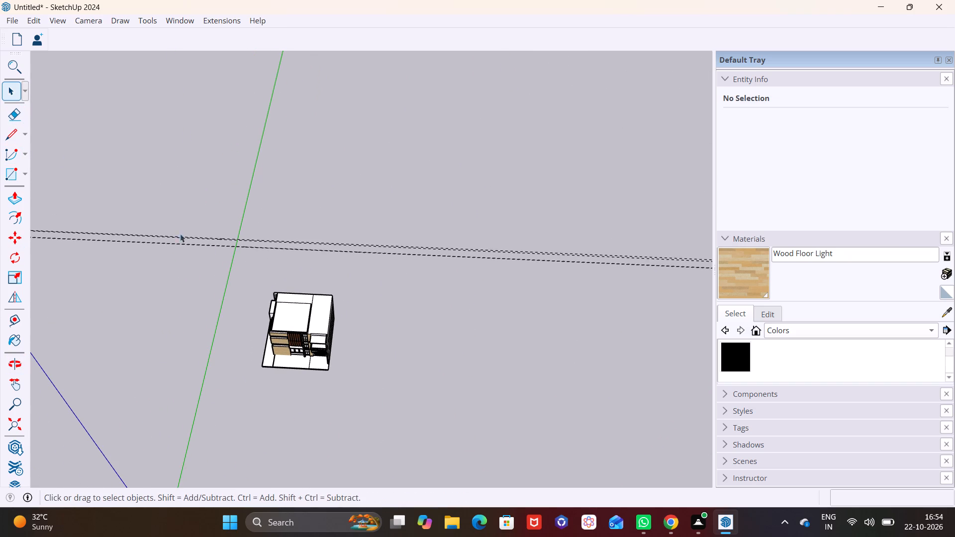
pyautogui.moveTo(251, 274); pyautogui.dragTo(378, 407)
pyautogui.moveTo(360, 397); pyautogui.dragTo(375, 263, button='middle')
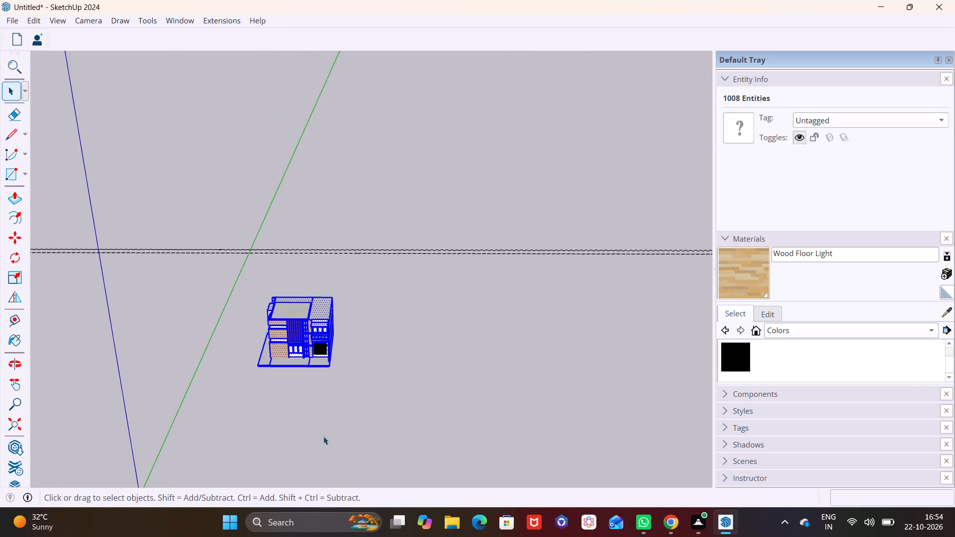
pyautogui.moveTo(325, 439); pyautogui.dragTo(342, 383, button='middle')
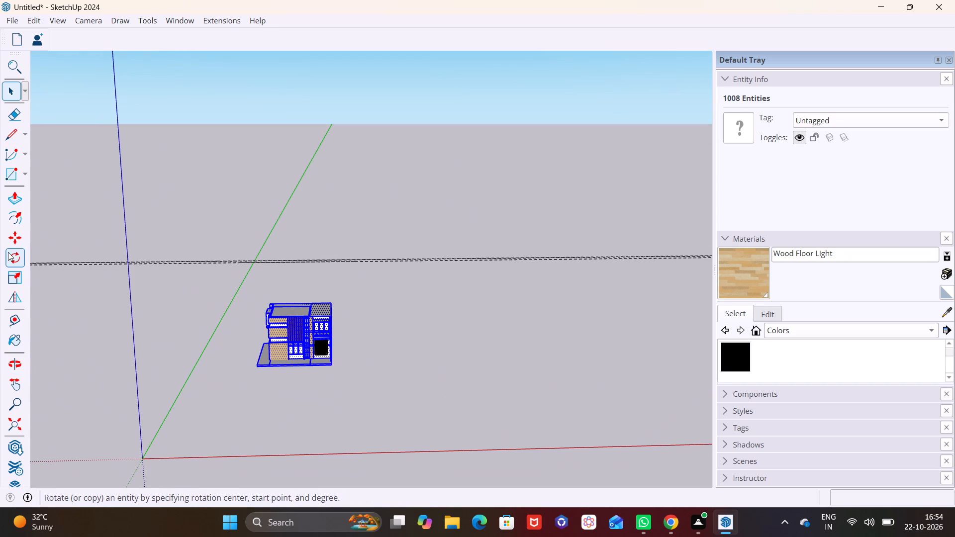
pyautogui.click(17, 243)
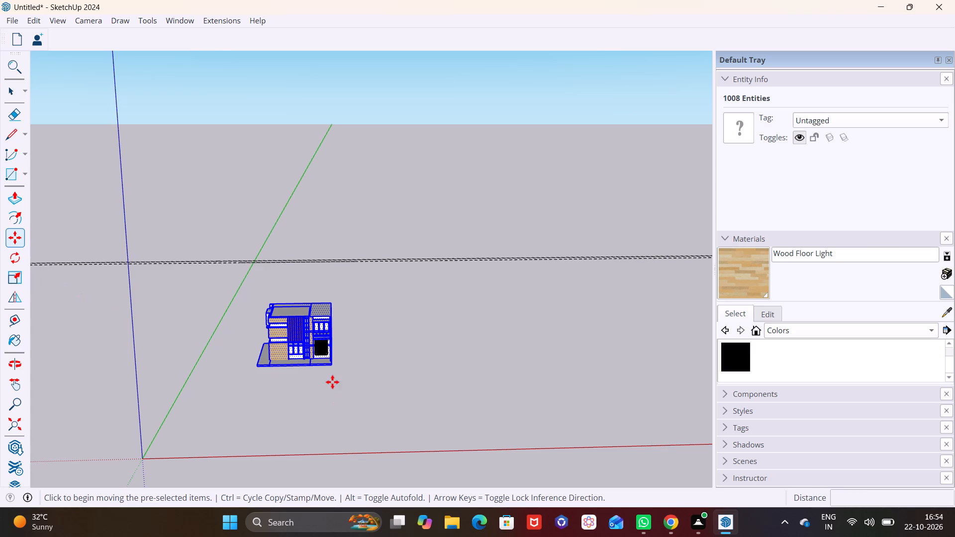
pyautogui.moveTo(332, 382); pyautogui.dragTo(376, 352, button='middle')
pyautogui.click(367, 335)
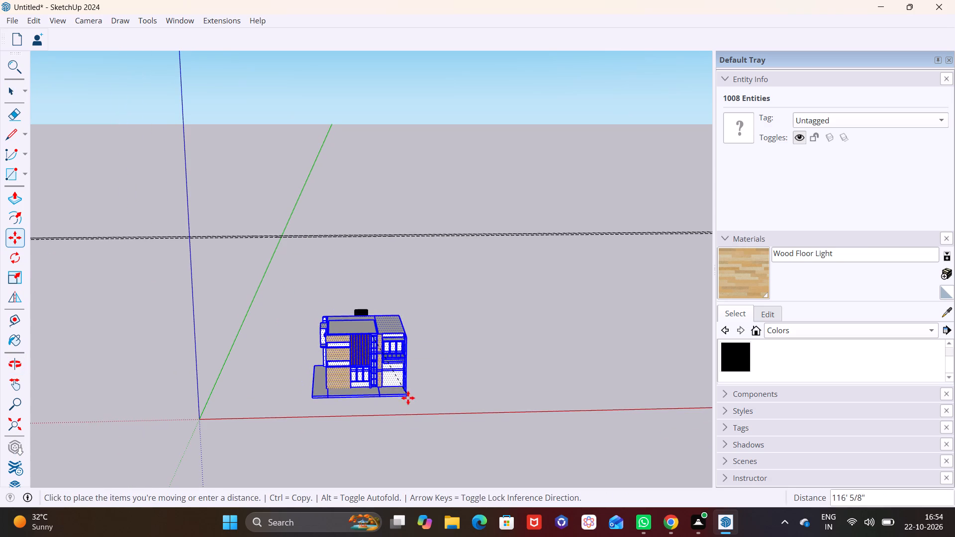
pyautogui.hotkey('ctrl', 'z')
# Select the whole house together with the barred ground-floor window and move it about 137' 5 13/16" across the ground.
pyautogui.moveTo(406, 369); pyautogui.dragTo(310, 479, button='middle')
pyautogui.scroll(2, 317, 336)
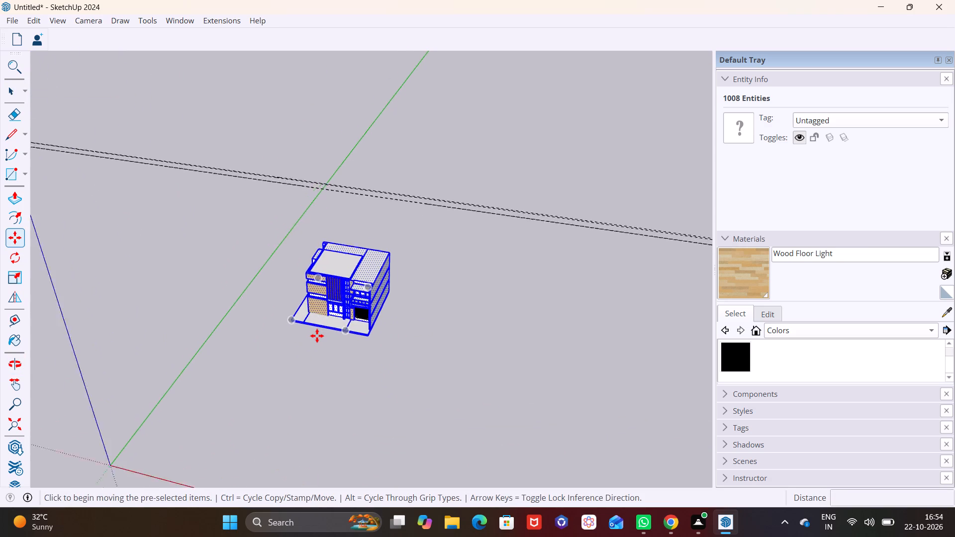
pyautogui.scroll(10, 317, 336)
pyautogui.moveTo(404, 302); pyautogui.dragTo(486, 419, button='middle')
pyautogui.scroll(-3, 414, 298)
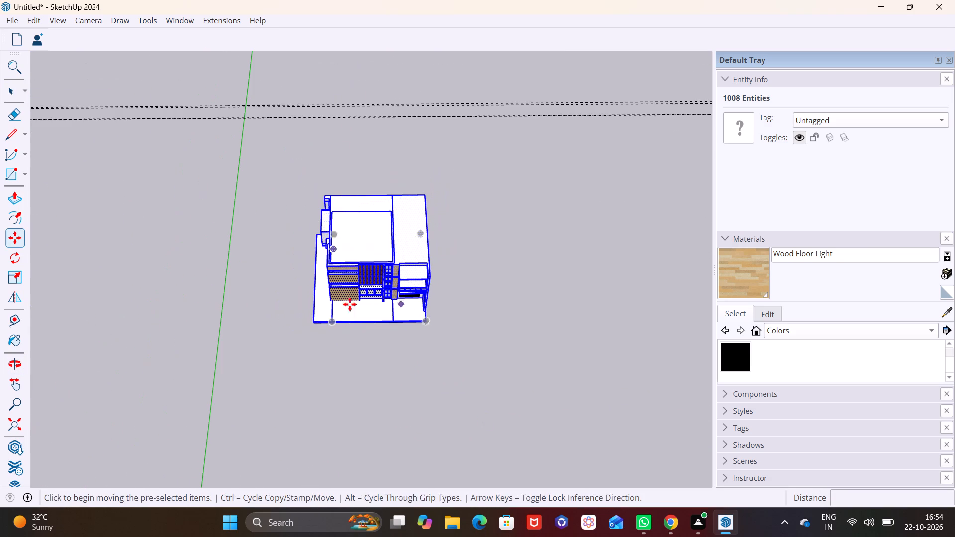
pyautogui.press('space')
pyautogui.moveTo(278, 167); pyautogui.dragTo(482, 361)
pyautogui.moveTo(436, 317); pyautogui.dragTo(398, 200, button='middle')
pyautogui.scroll(7, 354, 359)
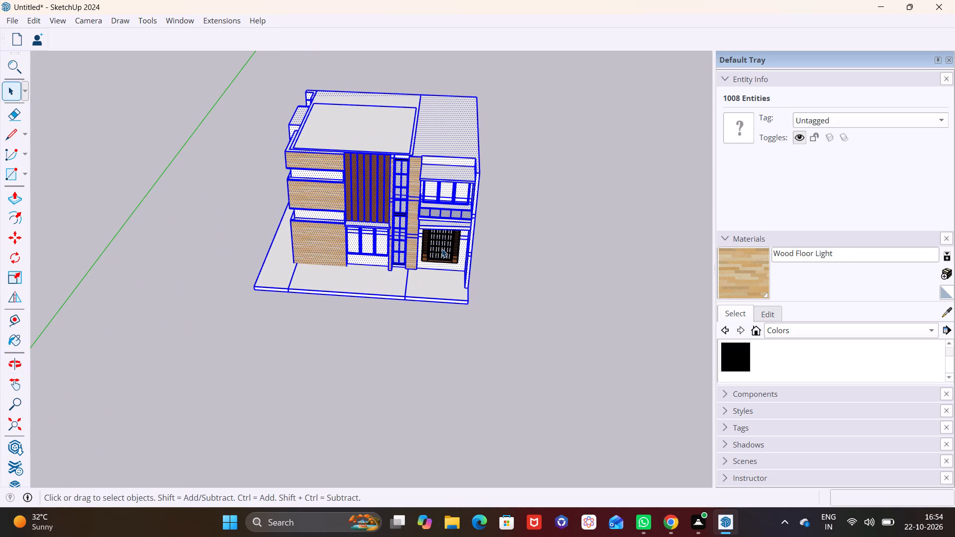
pyautogui.keyDown('ctrl'); pyautogui.click(442, 259); pyautogui.keyUp('ctrl')
pyautogui.scroll(-6, 434, 265)
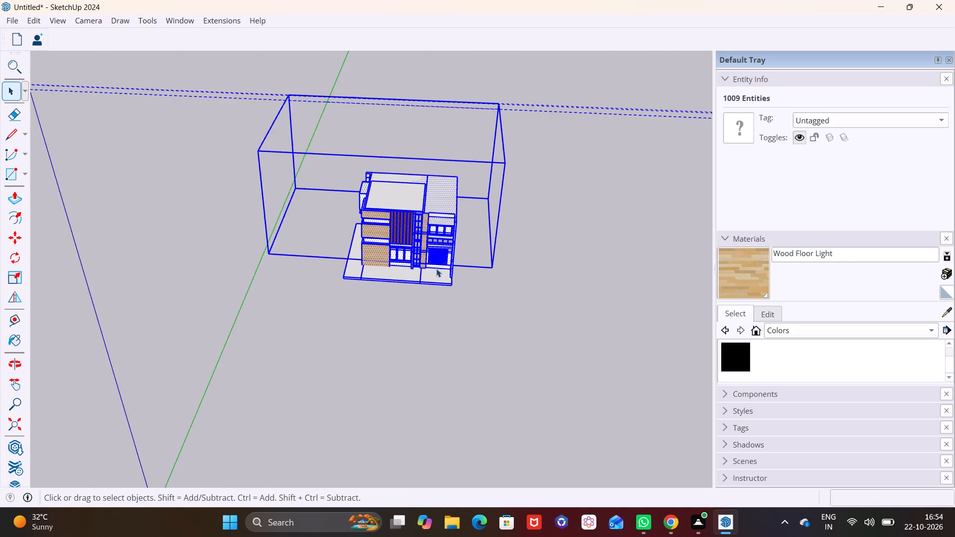
pyautogui.scroll(-4, 436, 268)
pyautogui.press('m')
pyautogui.click(451, 283)
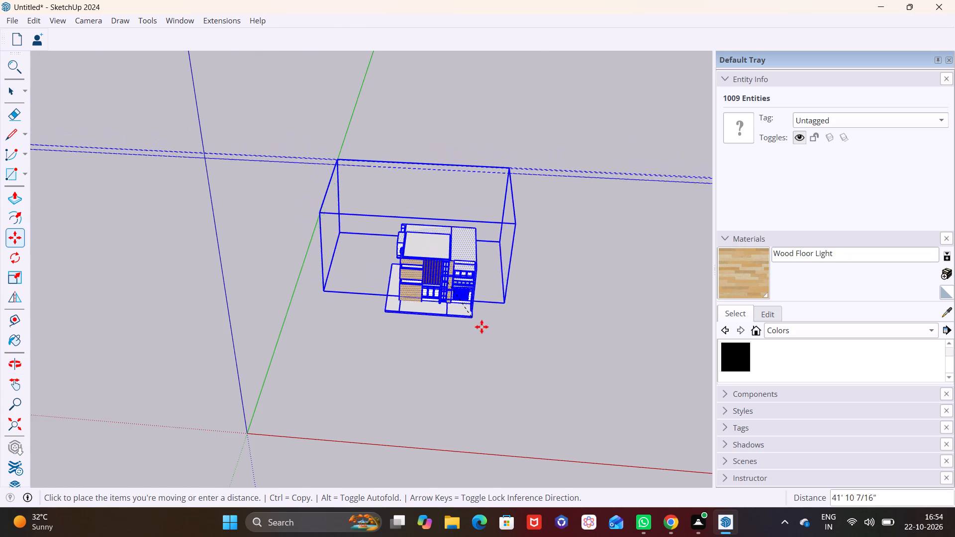
pyautogui.click(609, 409)
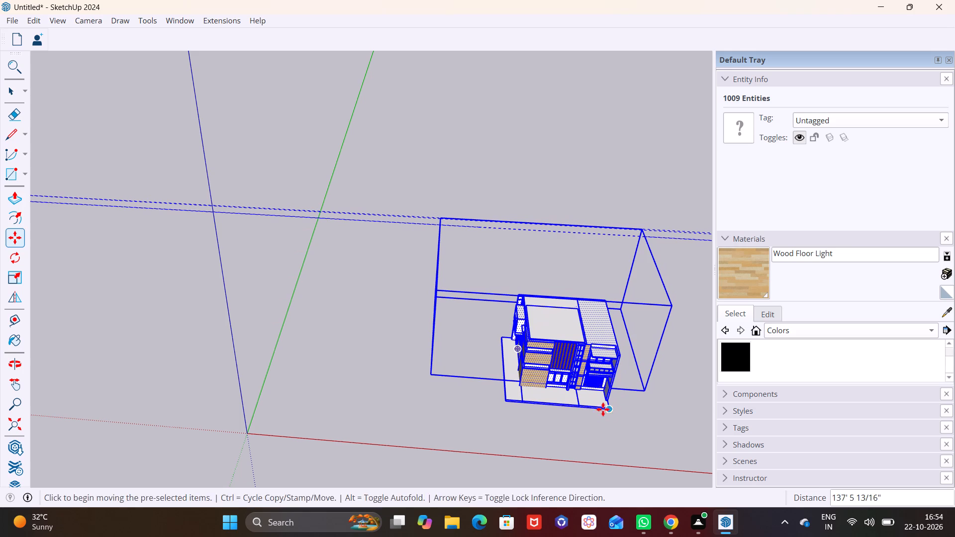
pyautogui.press('space')
pyautogui.click(446, 411)
# Examine the moved house's front and side facades, roof and wrap-around platform from several angles and distances.
pyautogui.moveTo(454, 414); pyautogui.dragTo(468, 250, button='middle')
pyautogui.scroll(-2, 499, 314)
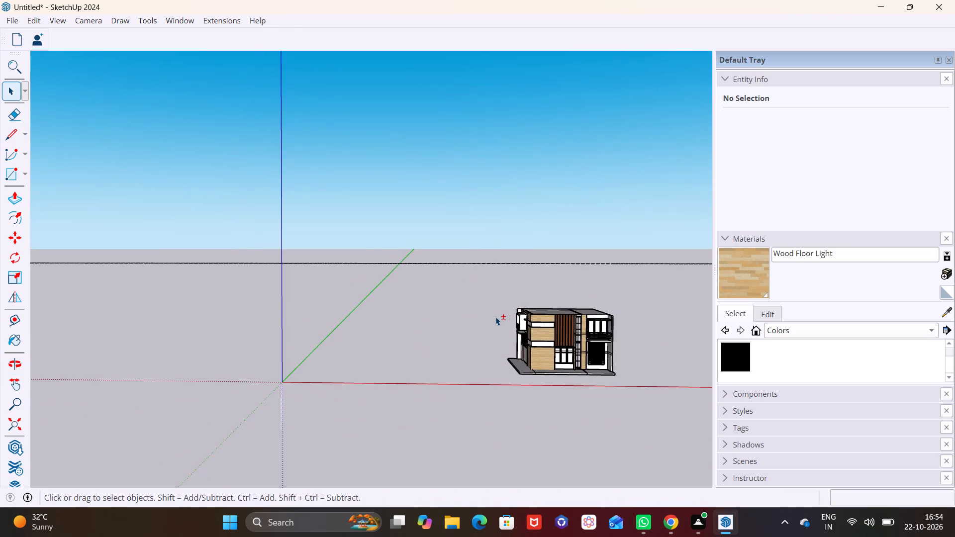
pyautogui.keyDown('shift'); pyautogui.moveTo(489, 318); pyautogui.dragTo(203, 327, button='middle'); pyautogui.keyUp('shift')
pyautogui.scroll(11, 245, 343)
pyautogui.moveTo(291, 363); pyautogui.dragTo(338, 328, button='middle')
pyautogui.scroll(-7, 336, 331)
pyautogui.keyDown('shift'); pyautogui.moveTo(341, 338); pyautogui.dragTo(381, 292, button='middle'); pyautogui.keyUp('shift')
pyautogui.scroll(10, 380, 299)
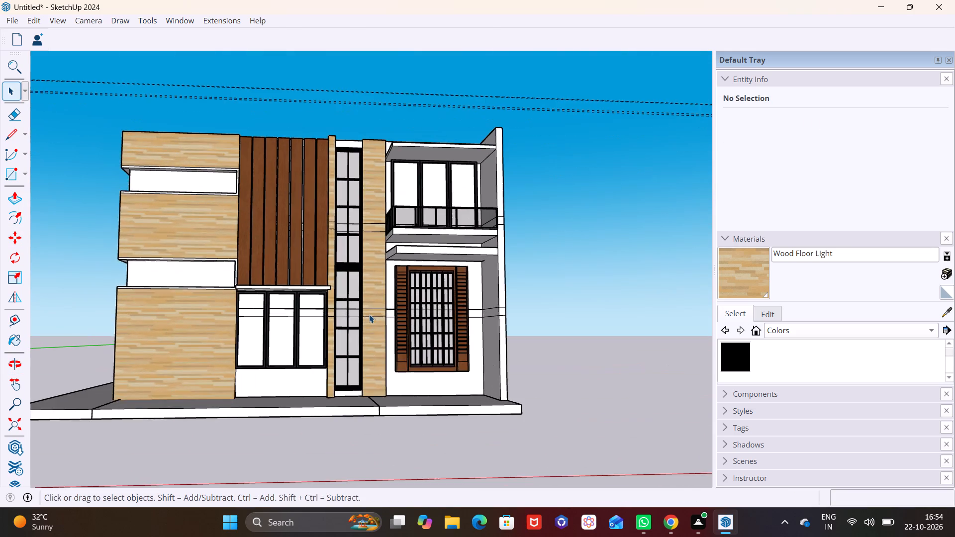
pyautogui.scroll(3, 368, 317)
pyautogui.scroll(-8, 365, 318)
pyautogui.moveTo(369, 349); pyautogui.dragTo(459, 426, button='middle')
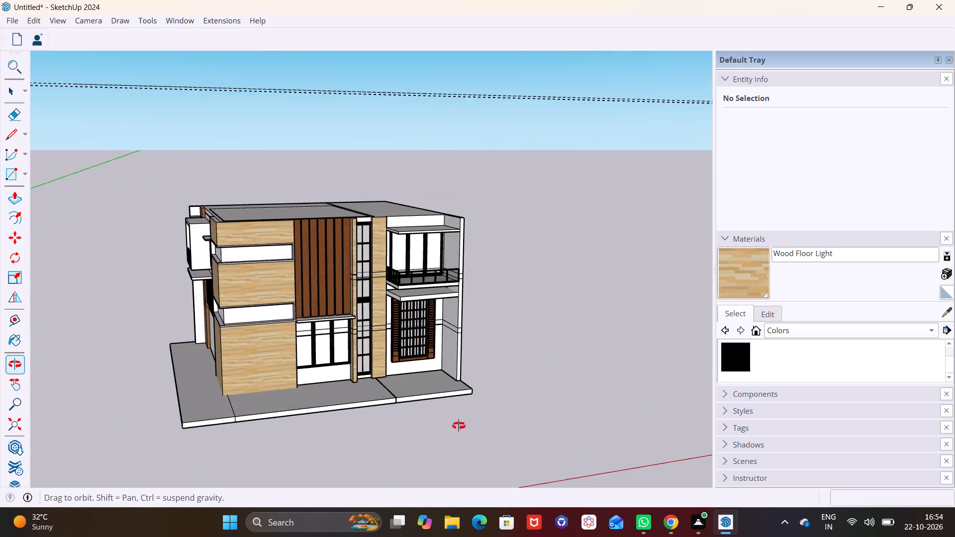
pyautogui.moveTo(459, 426); pyautogui.dragTo(521, 419, button='middle')
pyautogui.moveTo(331, 406); pyautogui.dragTo(333, 442, button='middle')
pyautogui.keyDown('shift'); pyautogui.moveTo(333, 406); pyautogui.dragTo(406, 365, button='middle'); pyautogui.keyUp('shift')
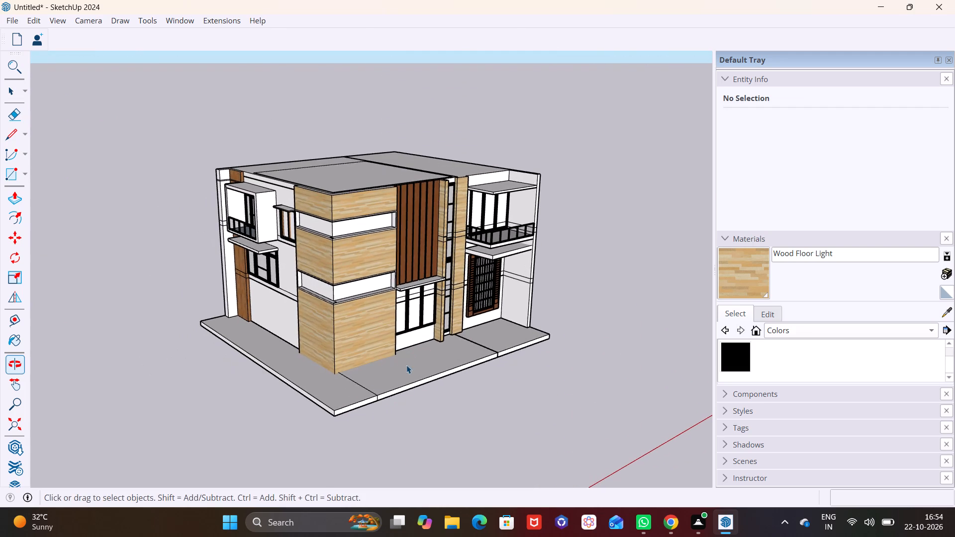
pyautogui.moveTo(365, 340); pyautogui.dragTo(422, 343, button='middle')
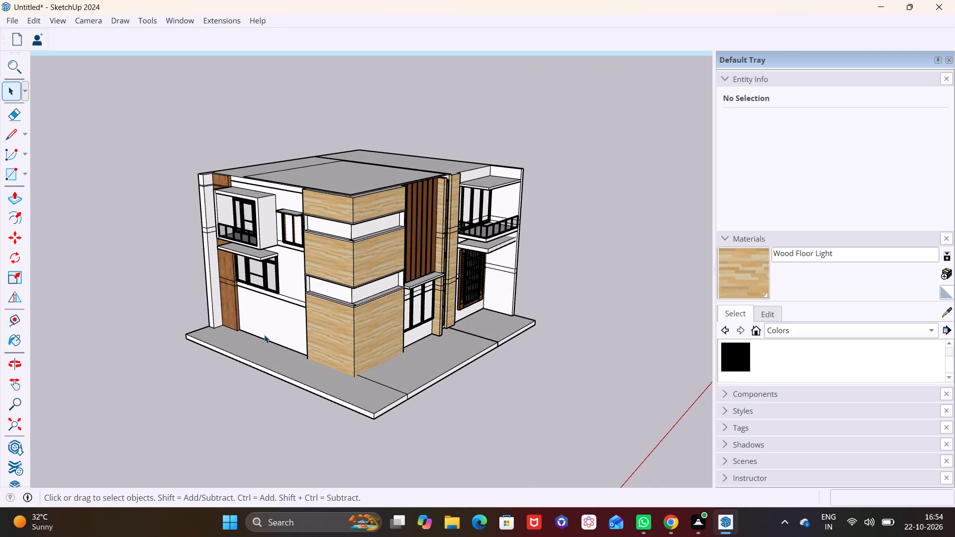
pyautogui.moveTo(367, 317); pyautogui.dragTo(362, 330, button='middle')
pyautogui.scroll(-1, 362, 330)
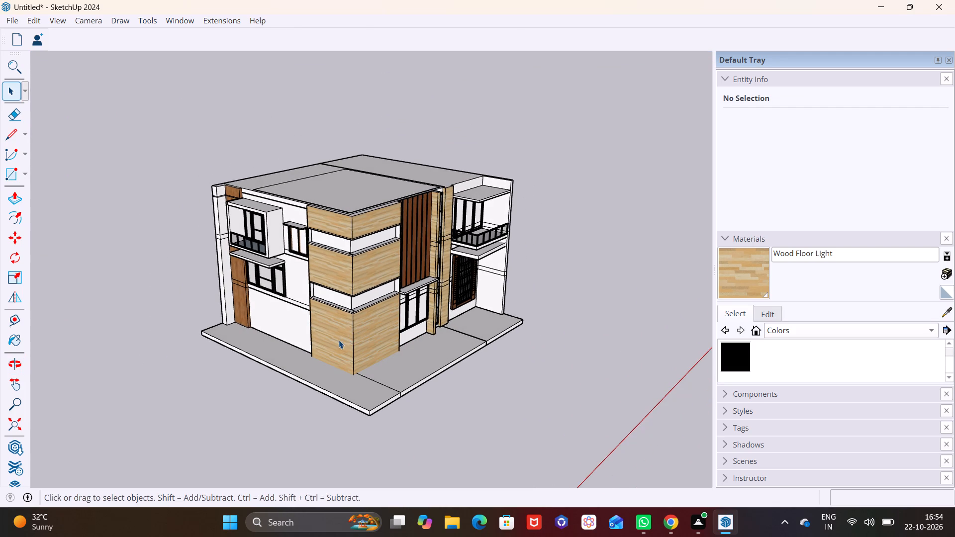
pyautogui.keyDown('shift'); pyautogui.moveTo(333, 339); pyautogui.dragTo(312, 374, button='middle'); pyautogui.keyUp('shift')
pyautogui.scroll(4, 384, 357)
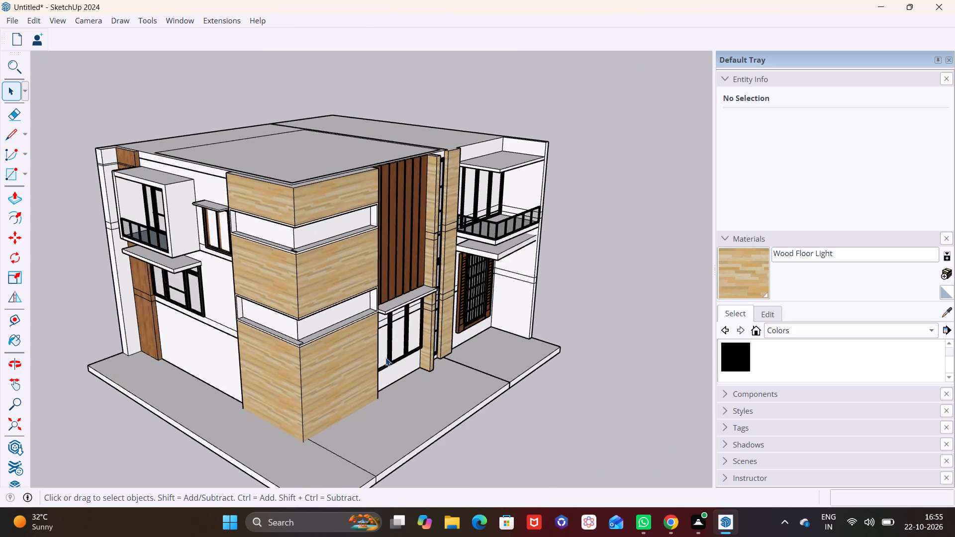
# Open the main house's platform group and pull its front face outward about 3' 9".
pyautogui.scroll(3, 385, 358)
pyautogui.moveTo(437, 373); pyautogui.dragTo(349, 434, button='middle')
pyautogui.keyDown('shift'); pyautogui.moveTo(551, 362); pyautogui.dragTo(377, 473, button='middle'); pyautogui.keyUp('shift')
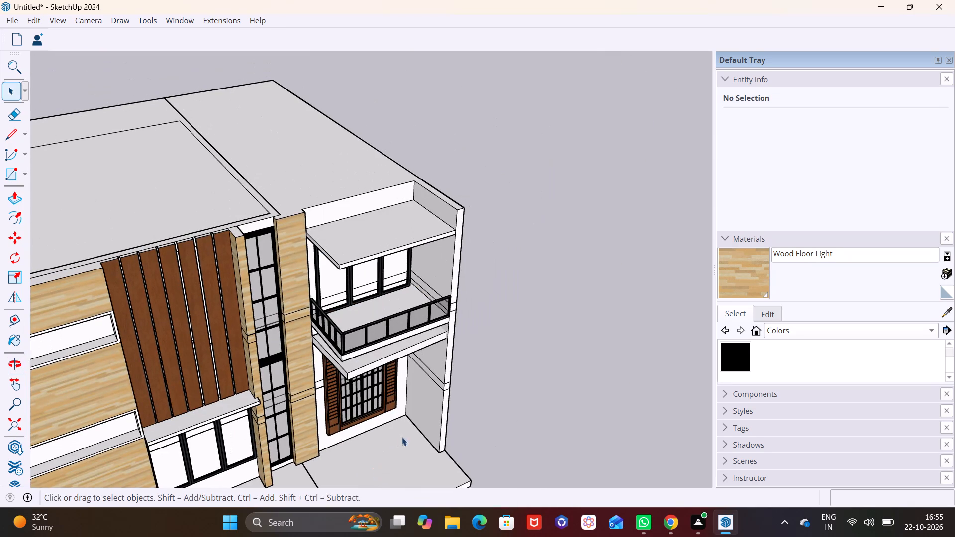
pyautogui.keyDown('shift'); pyautogui.moveTo(433, 423); pyautogui.dragTo(540, 305, button='middle'); pyautogui.keyUp('shift')
pyautogui.moveTo(433, 433); pyautogui.dragTo(405, 346, button='middle')
pyautogui.scroll(3, 367, 427)
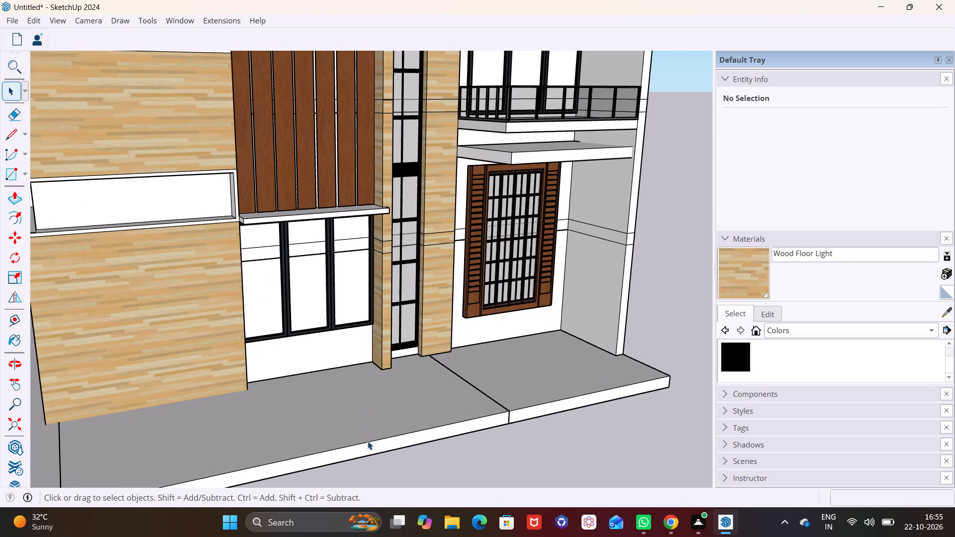
pyautogui.doubleClick(368, 445)
pyautogui.doubleClick(368, 448)
pyautogui.keyDown('shift'); pyautogui.moveTo(371, 443); pyautogui.dragTo(363, 407, button='middle'); pyautogui.keyUp('shift')
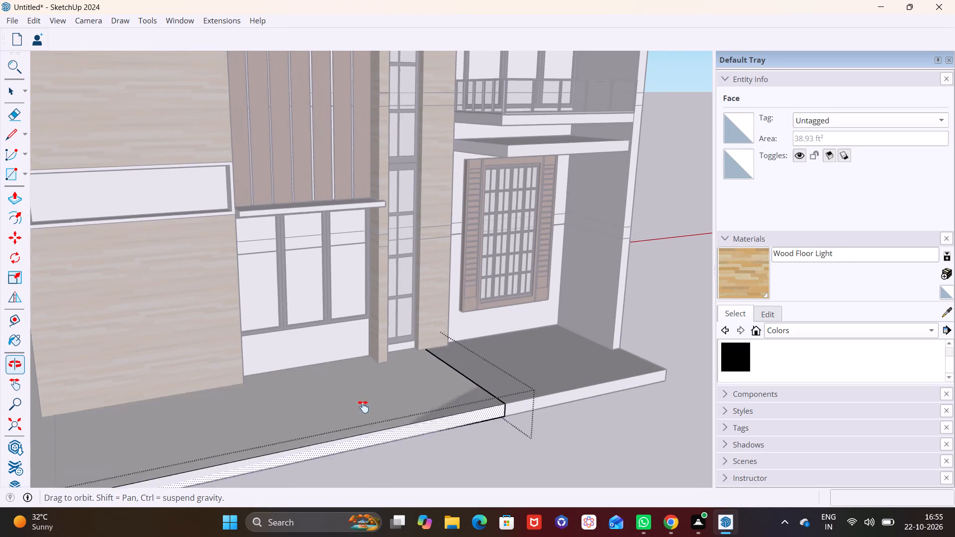
pyautogui.keyDown('shift'); pyautogui.moveTo(363, 407); pyautogui.dragTo(363, 366, button='middle'); pyautogui.keyUp('shift')
pyautogui.click(14, 197)
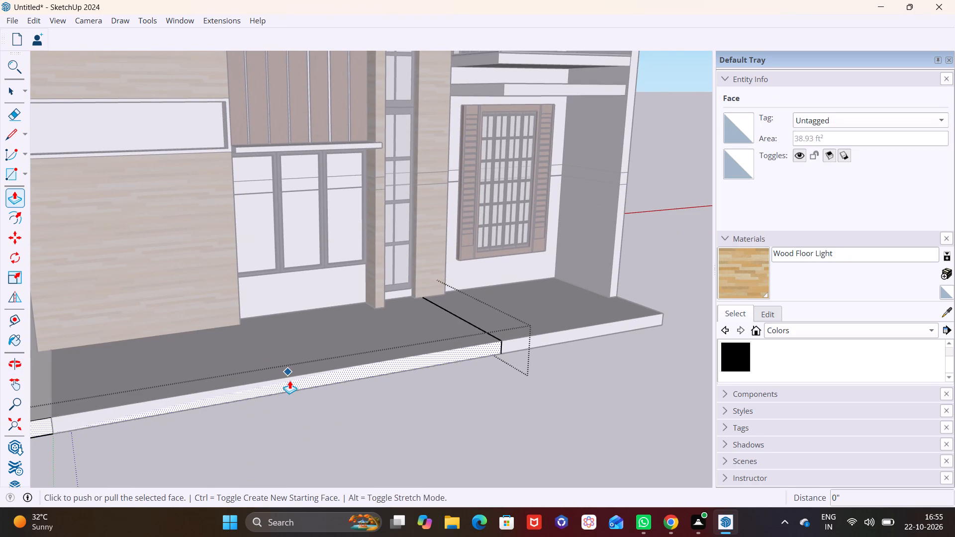
pyautogui.click(289, 382)
pyautogui.click(307, 408)
pyautogui.press('space')
pyautogui.press('space')
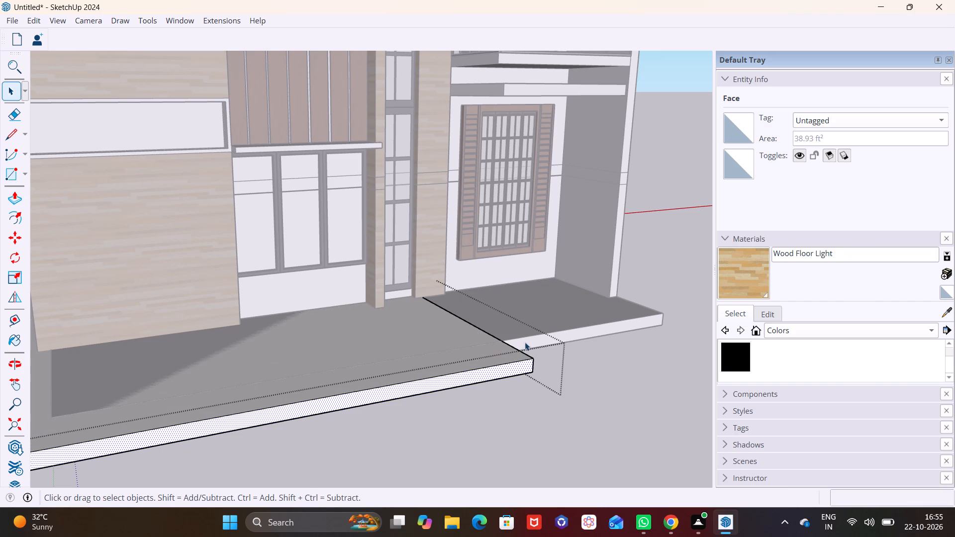
# Pull the extension platform's front face out about 3' 9 1/4", flush with the main platform's front edge, and leave the group.
pyautogui.click(527, 341)
pyautogui.doubleClick(527, 340)
pyautogui.click(530, 342)
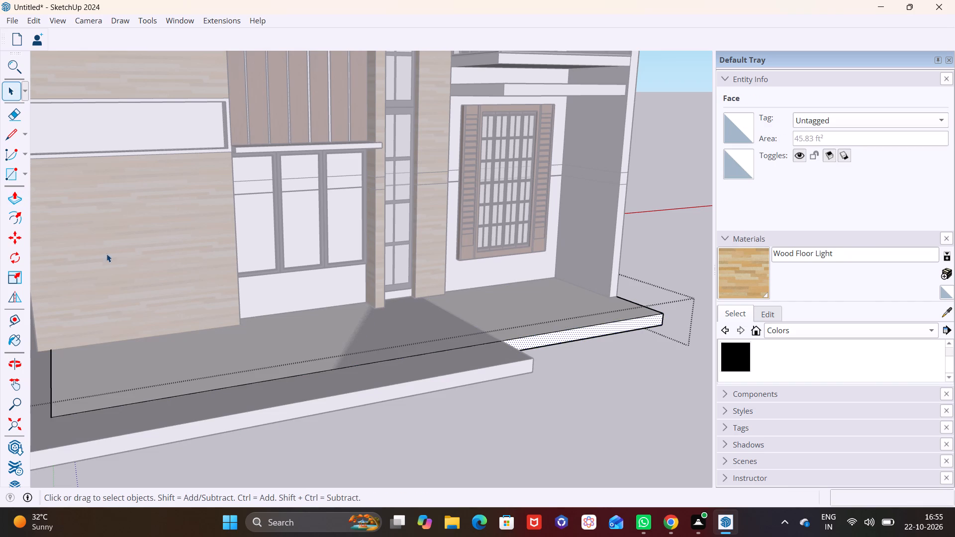
pyautogui.click(12, 196)
pyautogui.click(565, 333)
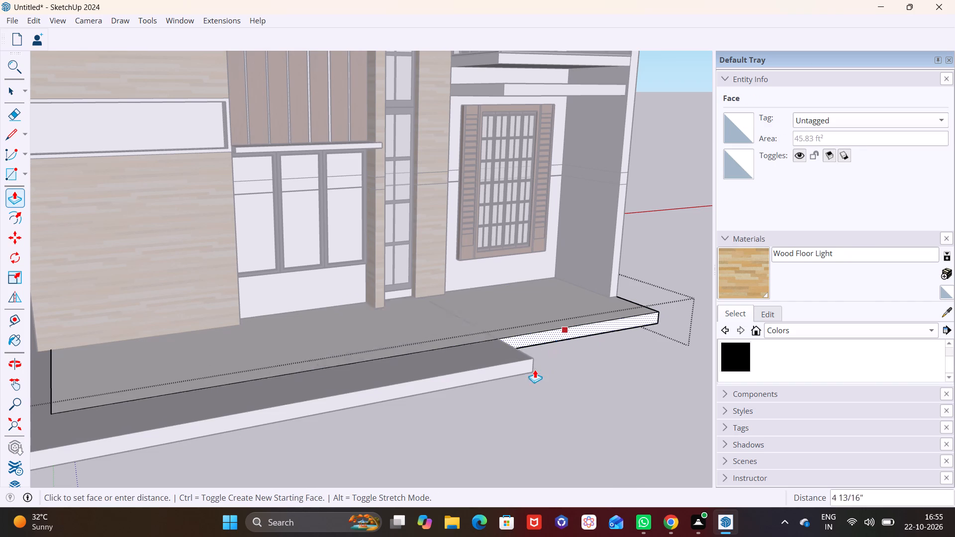
pyautogui.click(523, 362)
pyautogui.scroll(-5, 410, 404)
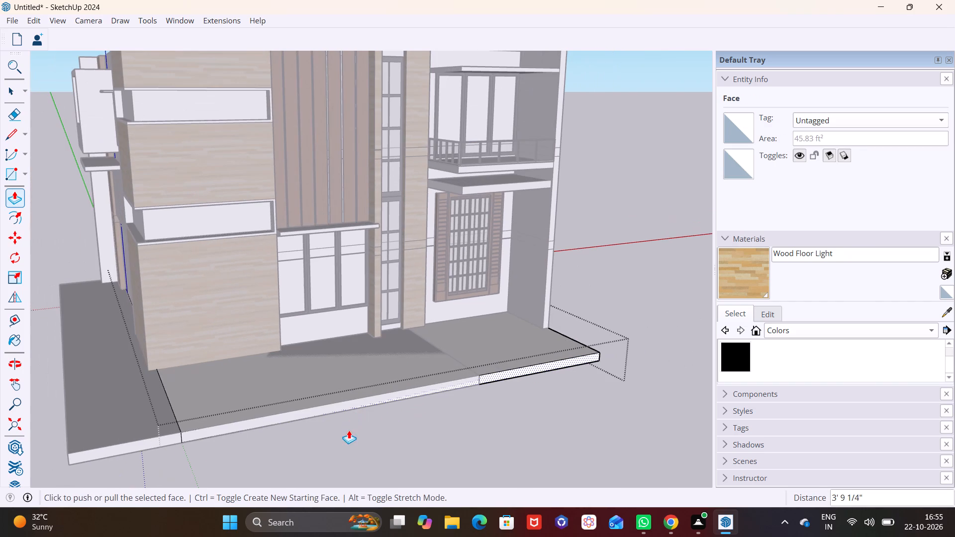
pyautogui.press('space')
pyautogui.click(350, 441)
pyautogui.press('space')
pyautogui.click(431, 411)
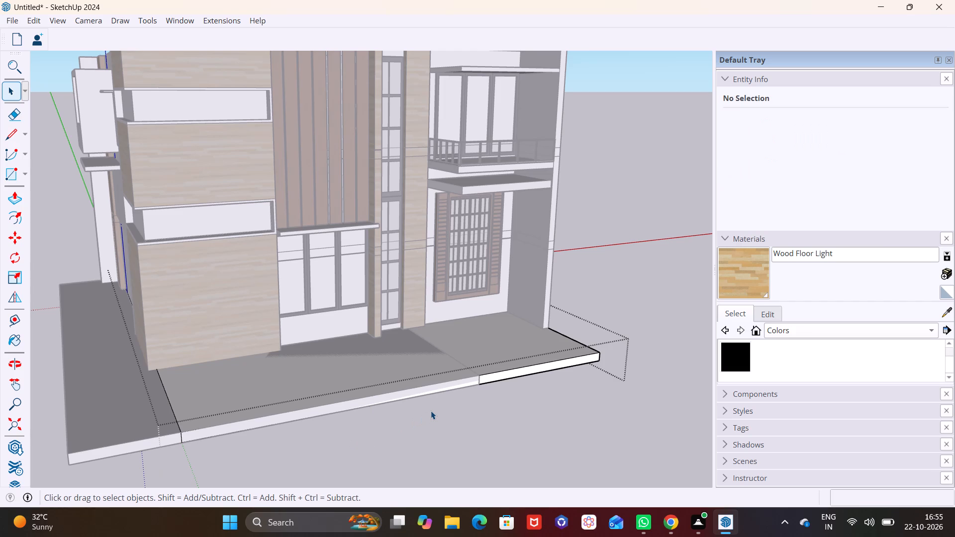
pyautogui.click(430, 413)
pyautogui.click(455, 434)
# Draw a rectangle about 21' by 2' 6" along the platform's front edge, starting at the extension's outer front corner.
pyautogui.scroll(4, 460, 410)
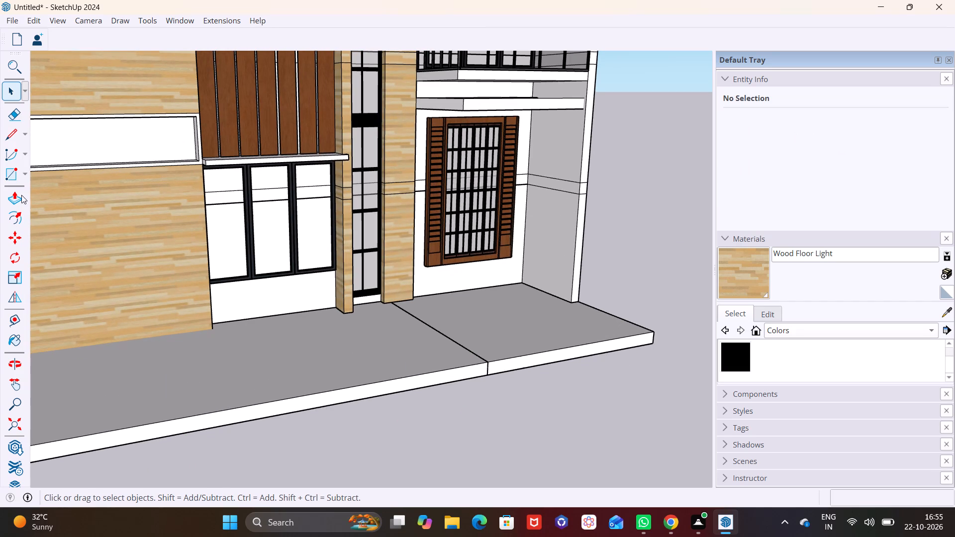
pyautogui.click(25, 172)
pyautogui.click(28, 188)
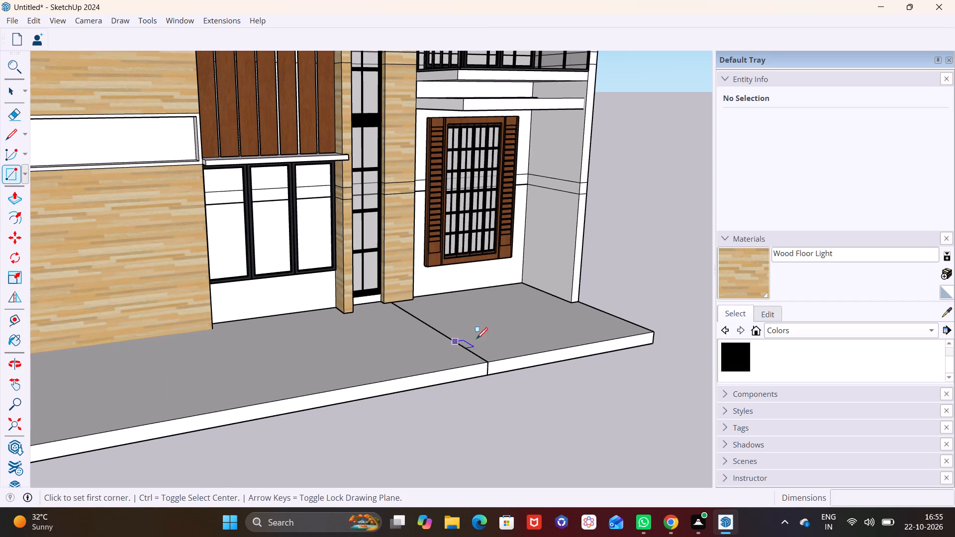
pyautogui.moveTo(586, 329); pyautogui.dragTo(437, 453, button='middle')
pyautogui.scroll(4, 505, 455)
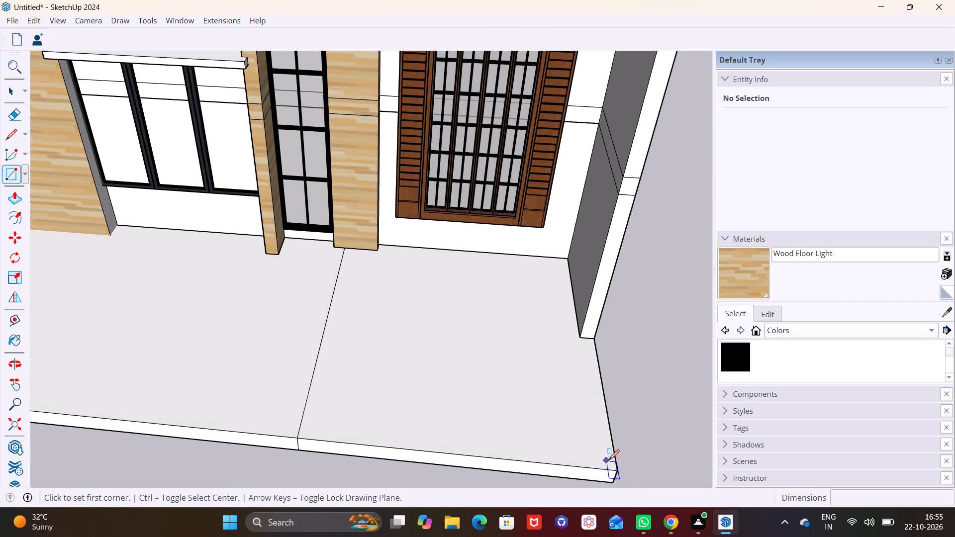
pyautogui.click(616, 466)
pyautogui.scroll(-2, 336, 411)
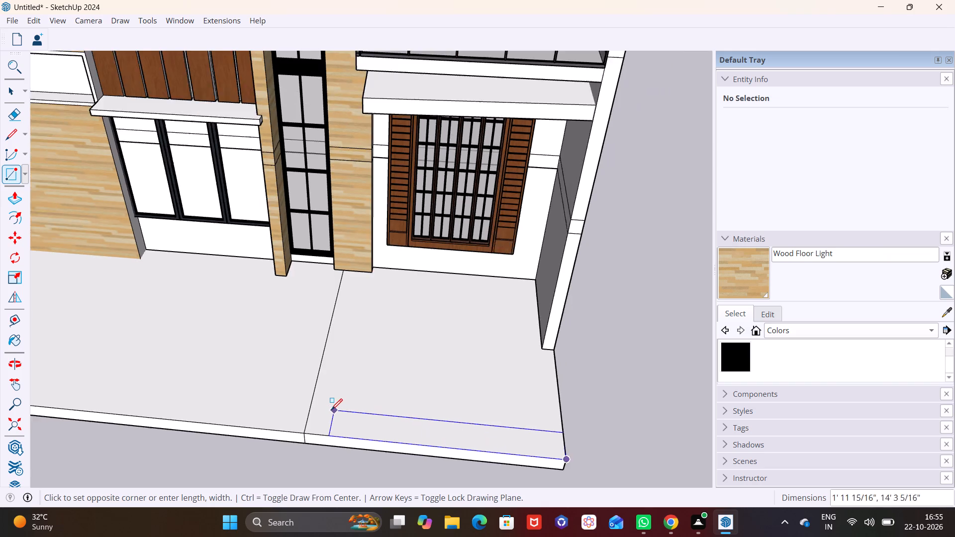
pyautogui.scroll(-9, 331, 410)
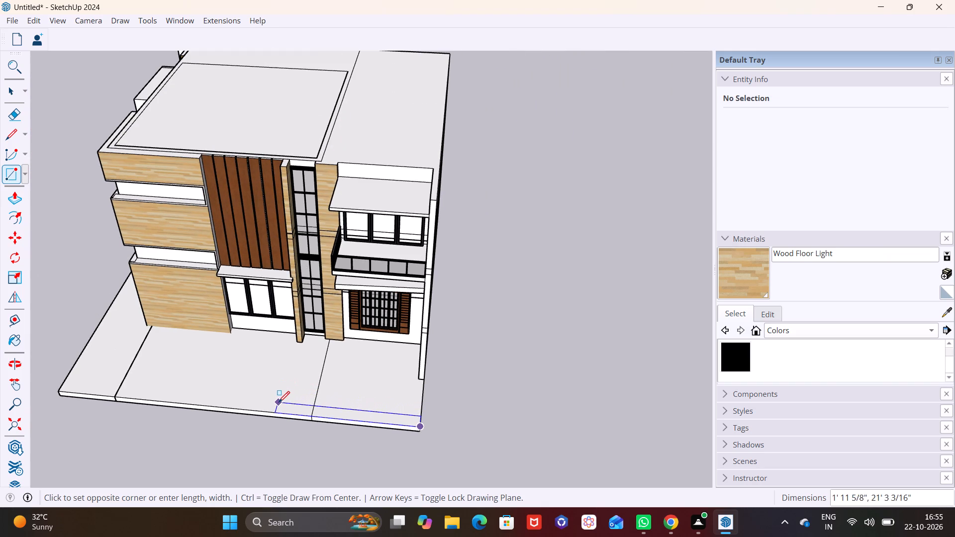
pyautogui.click(281, 400)
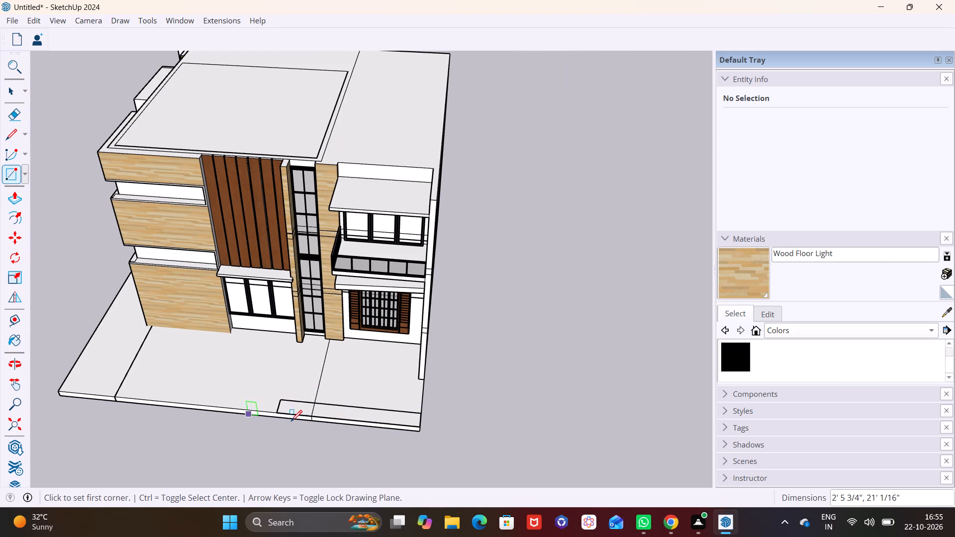
# Pull the rectangle on the platform's front edge up into a tall boundary wall in front of the barred window.
pyautogui.press('space')
pyautogui.click(342, 417)
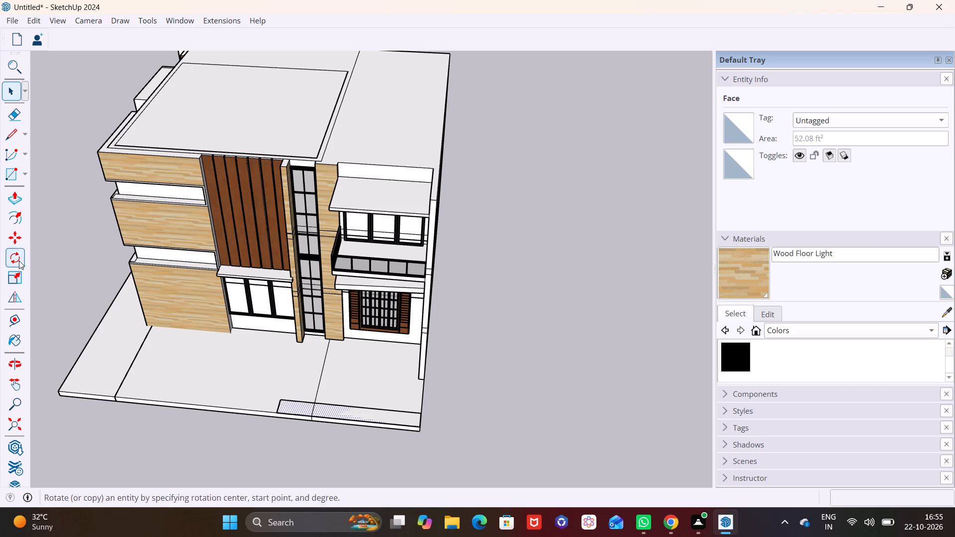
pyautogui.click(14, 197)
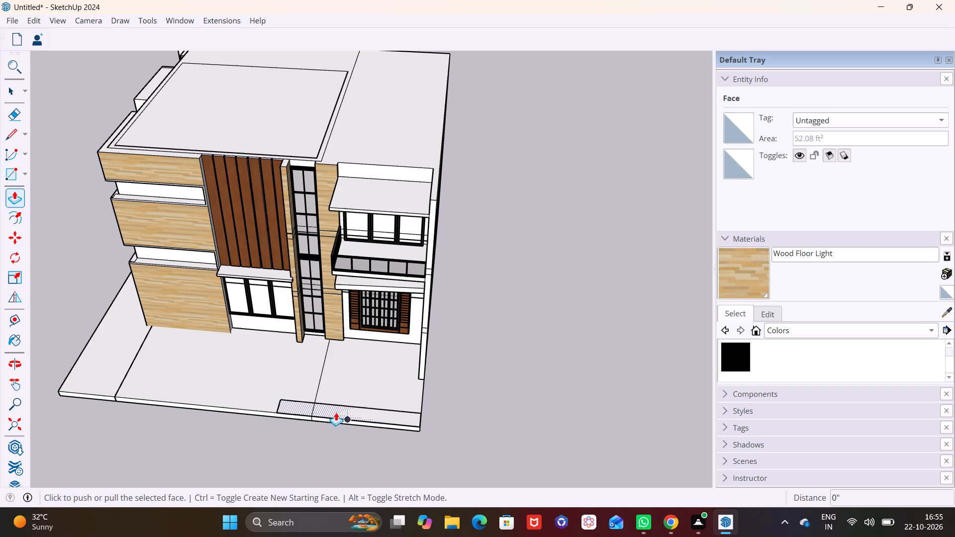
pyautogui.click(336, 412)
pyautogui.click(346, 408)
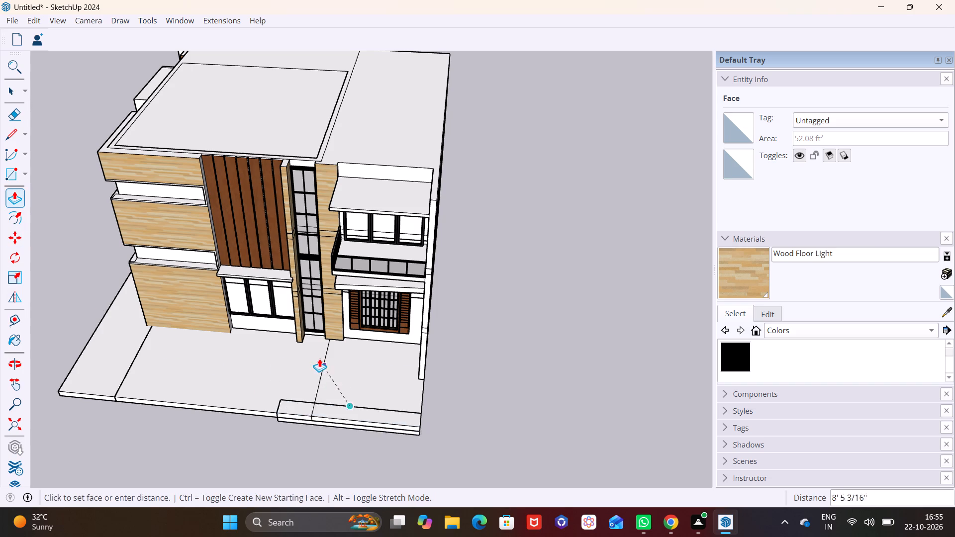
pyautogui.scroll(-2, 319, 358)
pyautogui.moveTo(369, 293); pyautogui.dragTo(450, 203, button='middle')
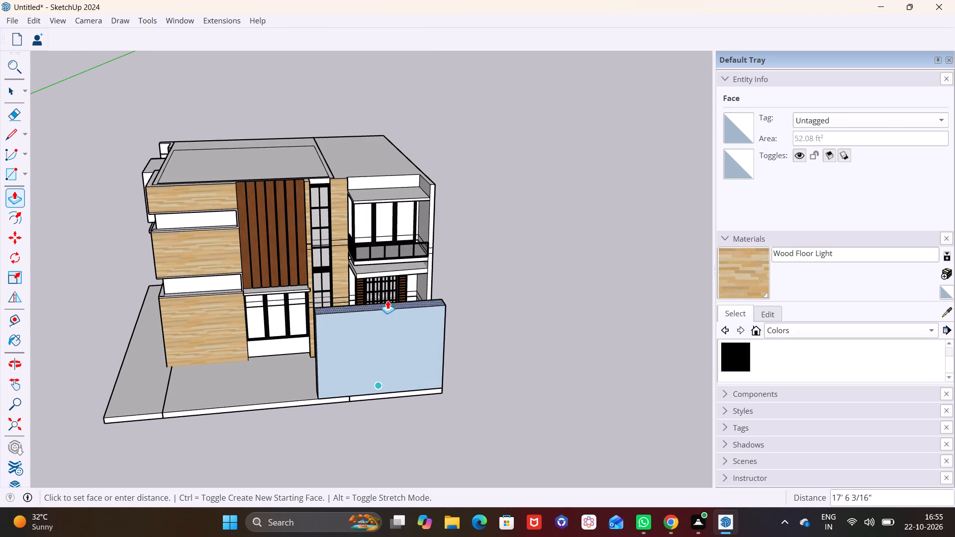
pyautogui.click(391, 287)
pyautogui.press('space')
pyautogui.click(457, 361)
# Draw a narrow rectangle about 28' by 7" along the side platform's outer edge, starting at its rear corner.
pyautogui.moveTo(302, 382); pyautogui.dragTo(478, 339, button='middle')
pyautogui.scroll(3, 431, 407)
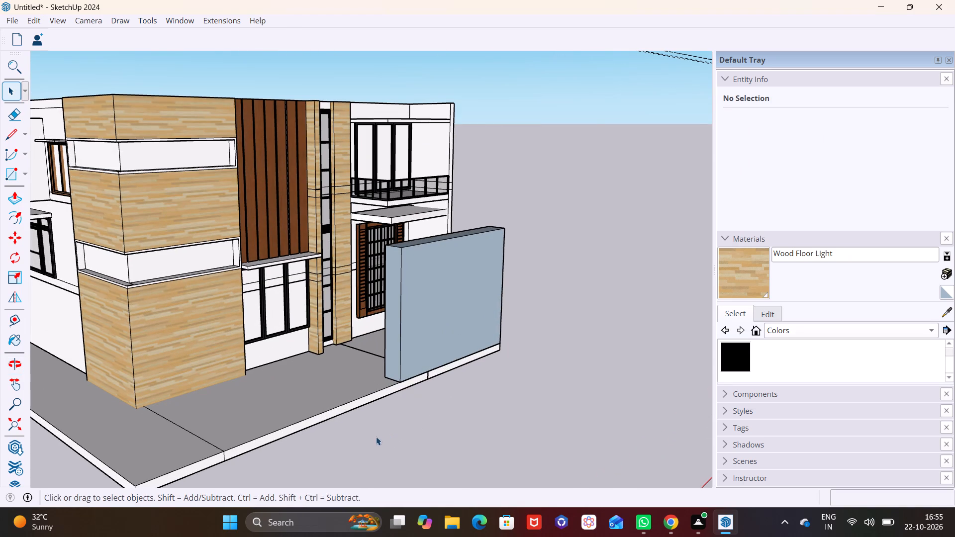
pyautogui.scroll(-2, 247, 384)
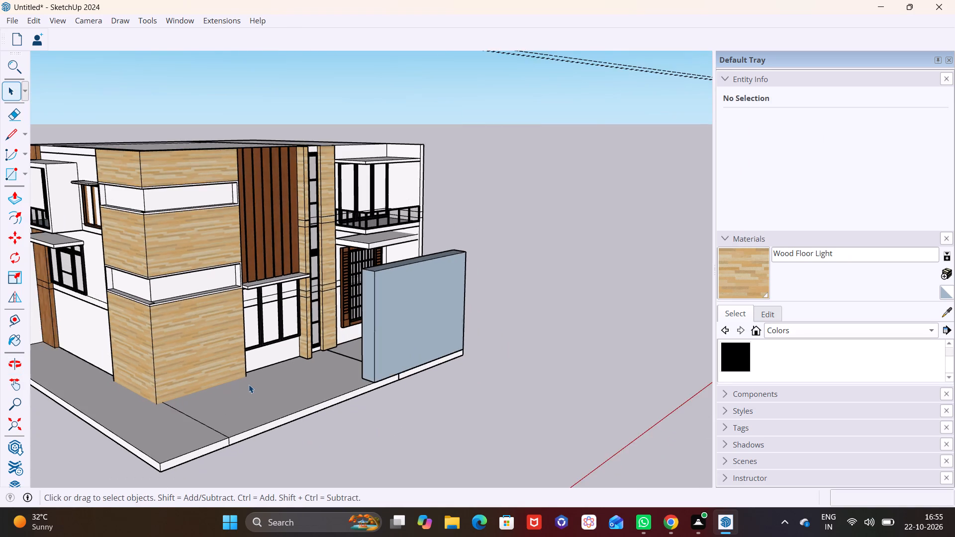
pyautogui.keyDown('shift'); pyautogui.moveTo(262, 383); pyautogui.dragTo(535, 383, button='middle'); pyautogui.keyUp('shift')
pyautogui.scroll(8, 255, 340)
pyautogui.keyDown('shift'); pyautogui.moveTo(271, 330); pyautogui.dragTo(259, 321, button='middle'); pyautogui.keyUp('shift')
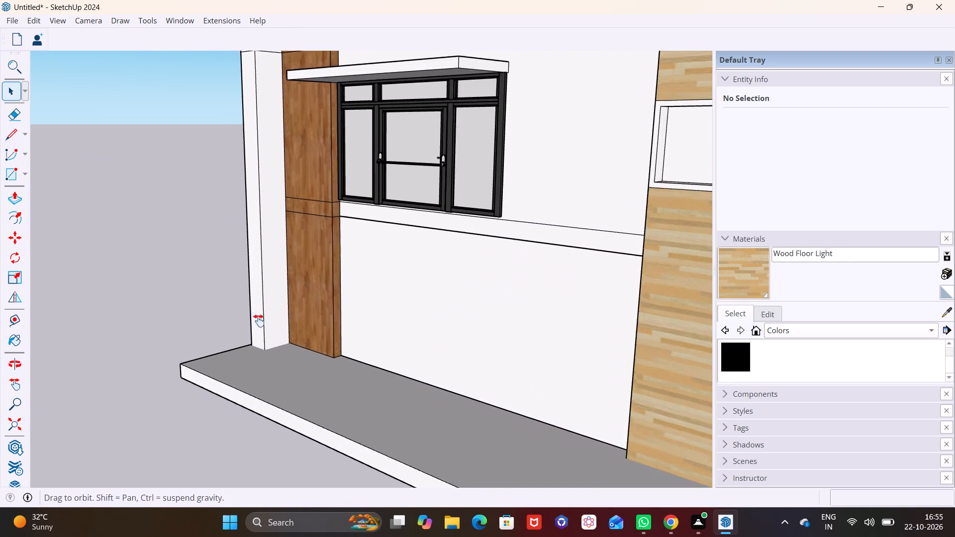
pyautogui.keyDown('shift'); pyautogui.moveTo(259, 321); pyautogui.dragTo(117, 308, button='middle'); pyautogui.keyUp('shift')
pyautogui.click(25, 174)
pyautogui.click(37, 193)
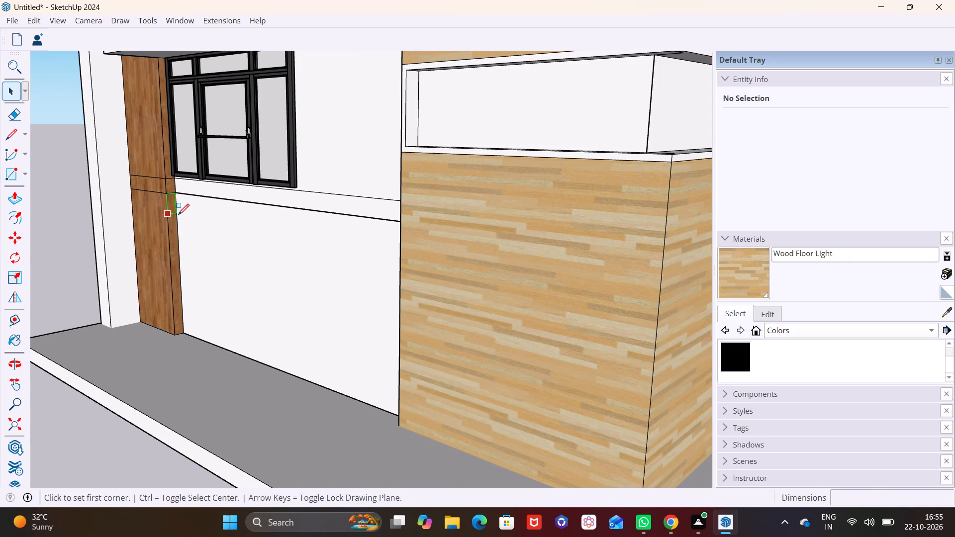
pyautogui.keyDown('shift'); pyautogui.moveTo(180, 215); pyautogui.dragTo(446, 185, button='middle'); pyautogui.keyUp('shift')
pyautogui.moveTo(538, 368); pyautogui.dragTo(395, 415, button='middle')
pyautogui.scroll(8, 318, 306)
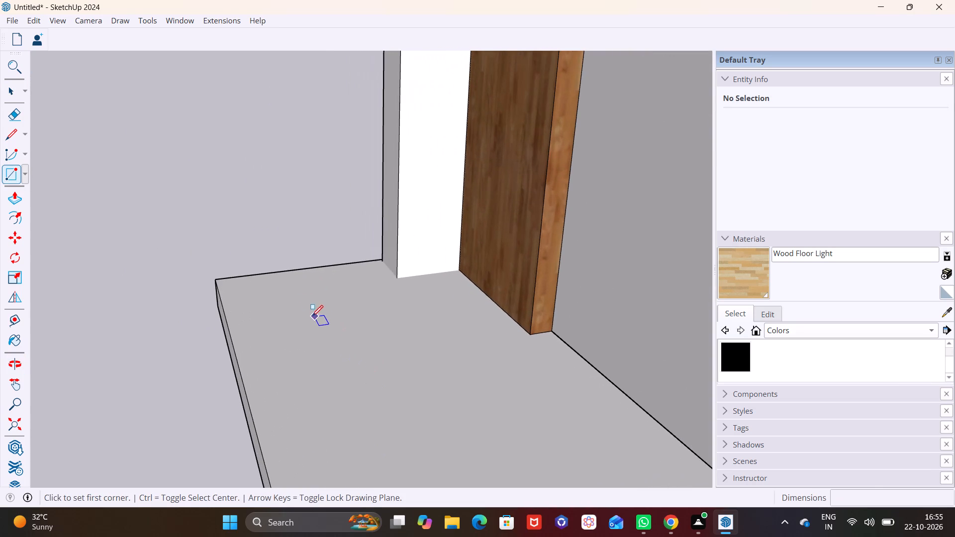
pyautogui.click(220, 278)
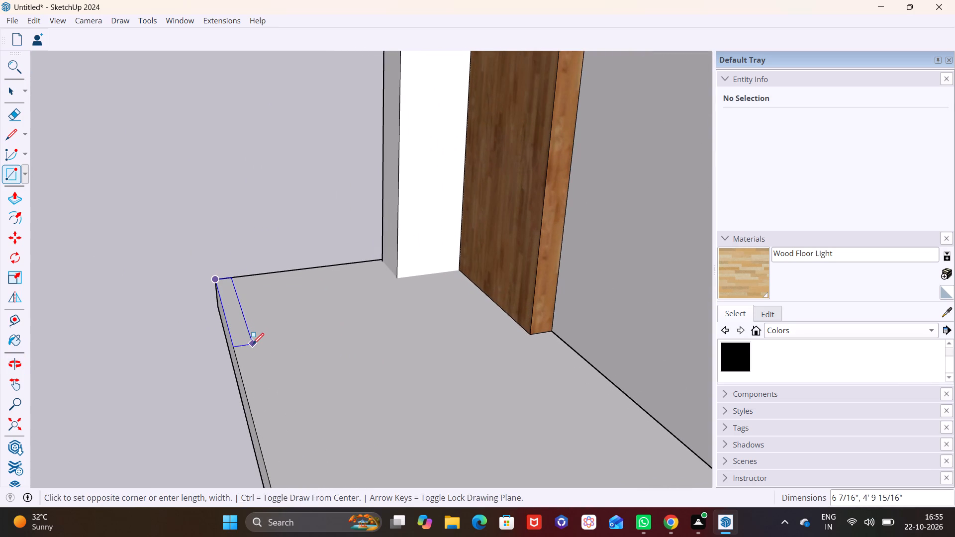
pyautogui.scroll(-7, 254, 345)
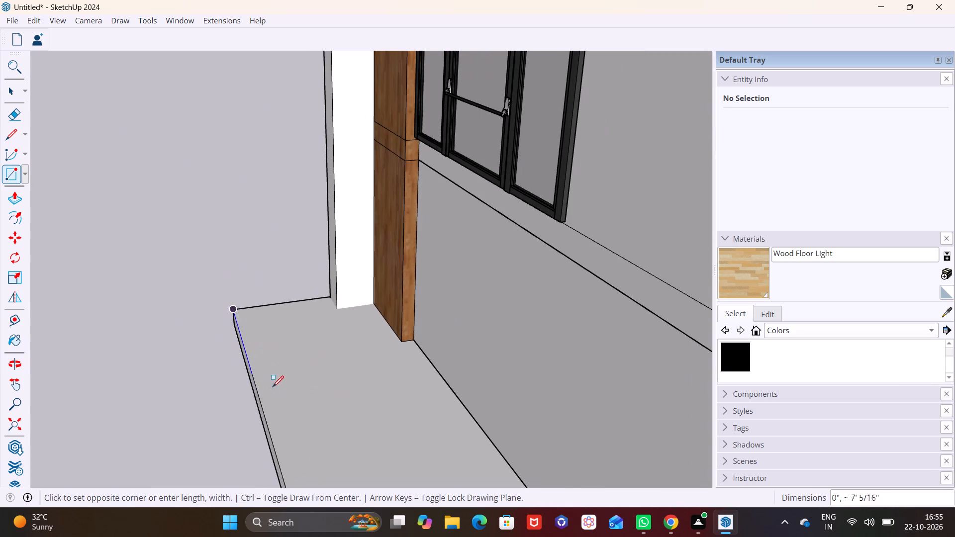
pyautogui.moveTo(294, 438); pyautogui.dragTo(280, 206, button='middle')
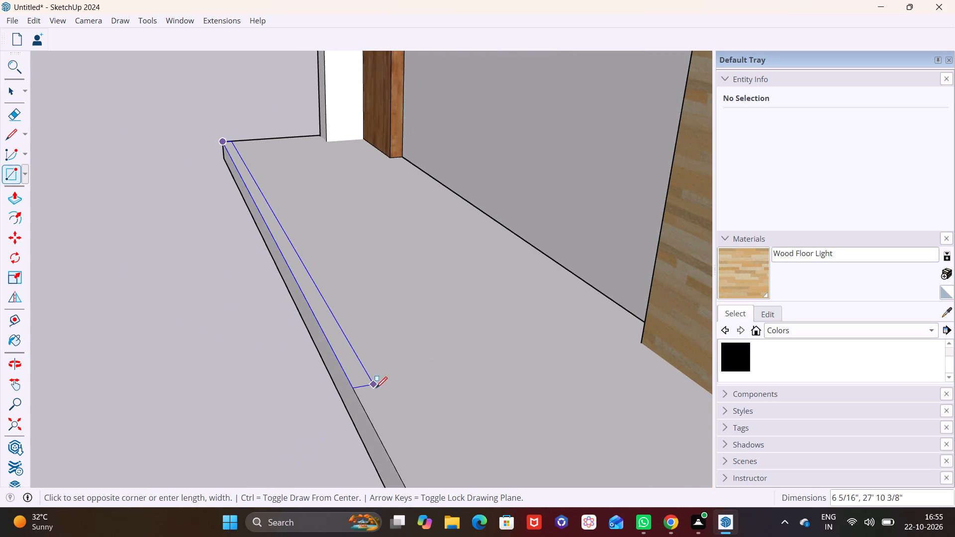
pyautogui.click(379, 389)
# Pull the narrow strip on the side platform up about 6' 5 11/16" to form a boundary wall.
pyautogui.press('space')
pyautogui.click(355, 368)
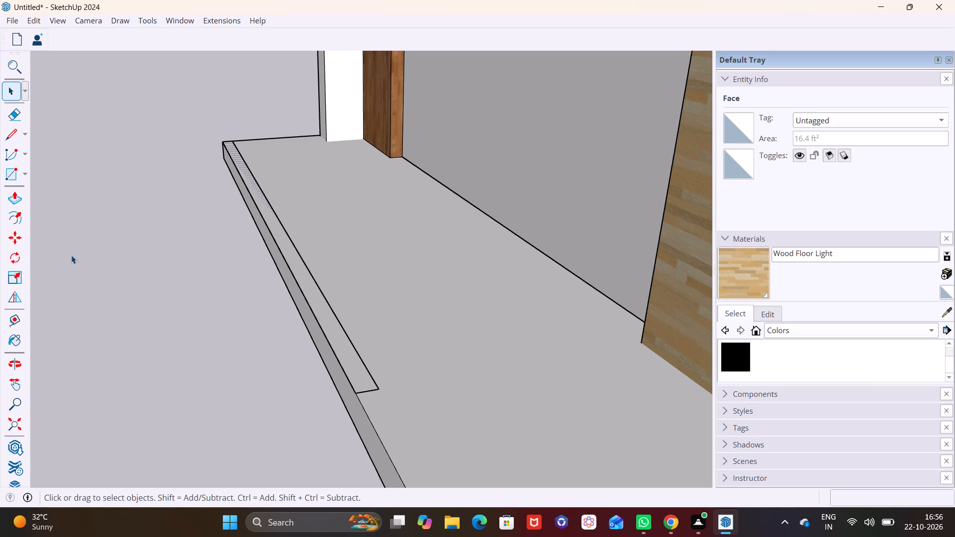
pyautogui.click(11, 194)
pyautogui.click(314, 297)
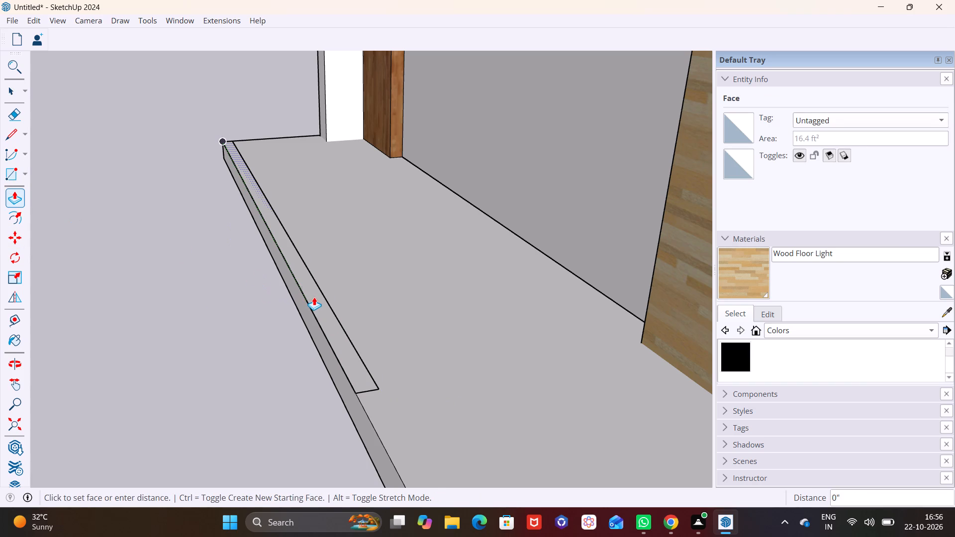
pyautogui.click(342, 84)
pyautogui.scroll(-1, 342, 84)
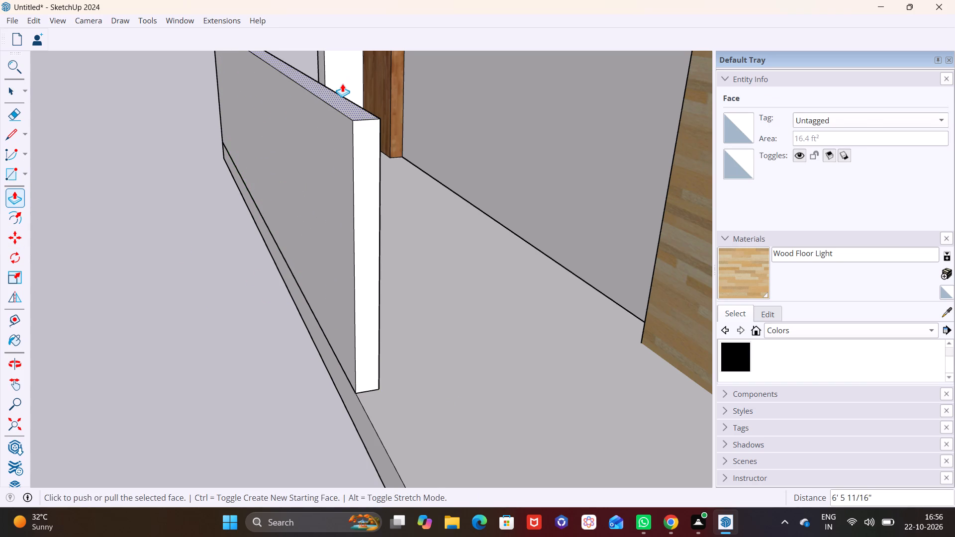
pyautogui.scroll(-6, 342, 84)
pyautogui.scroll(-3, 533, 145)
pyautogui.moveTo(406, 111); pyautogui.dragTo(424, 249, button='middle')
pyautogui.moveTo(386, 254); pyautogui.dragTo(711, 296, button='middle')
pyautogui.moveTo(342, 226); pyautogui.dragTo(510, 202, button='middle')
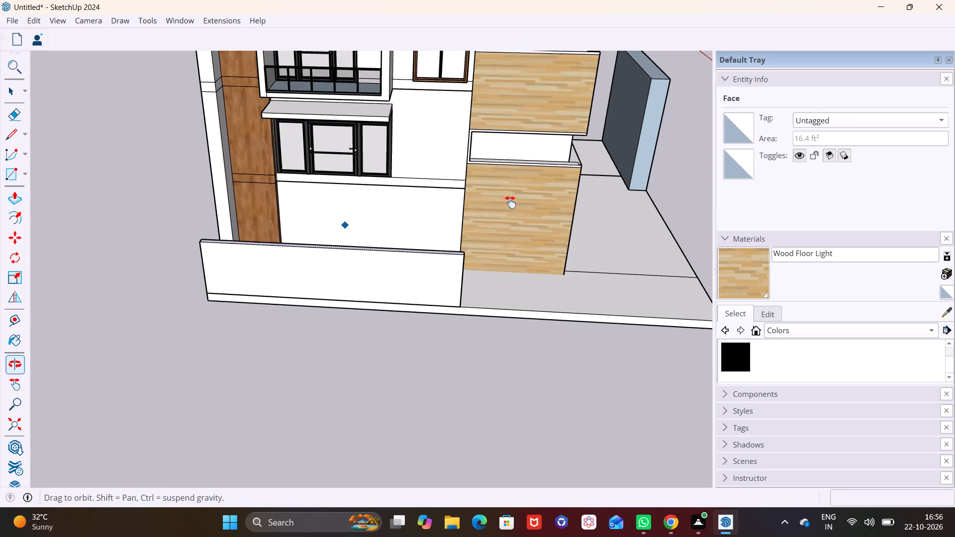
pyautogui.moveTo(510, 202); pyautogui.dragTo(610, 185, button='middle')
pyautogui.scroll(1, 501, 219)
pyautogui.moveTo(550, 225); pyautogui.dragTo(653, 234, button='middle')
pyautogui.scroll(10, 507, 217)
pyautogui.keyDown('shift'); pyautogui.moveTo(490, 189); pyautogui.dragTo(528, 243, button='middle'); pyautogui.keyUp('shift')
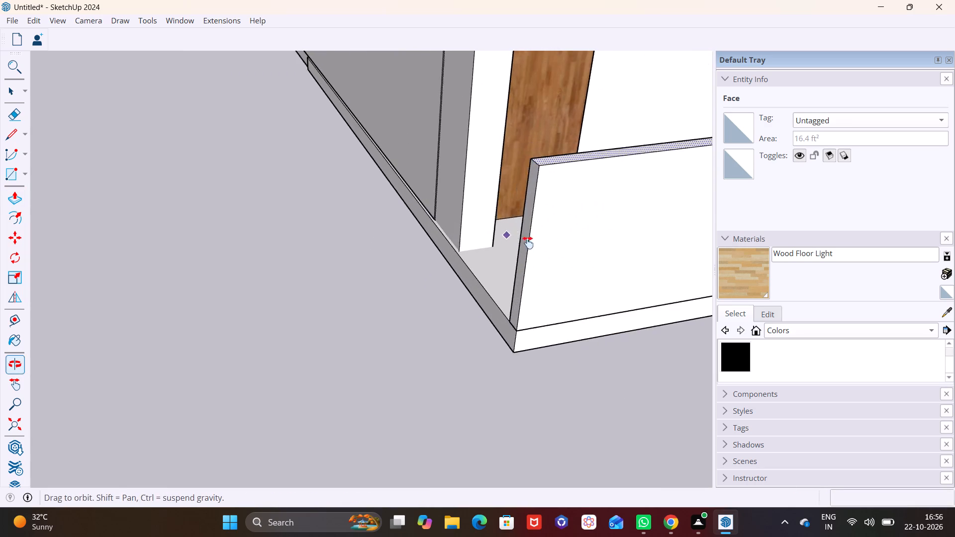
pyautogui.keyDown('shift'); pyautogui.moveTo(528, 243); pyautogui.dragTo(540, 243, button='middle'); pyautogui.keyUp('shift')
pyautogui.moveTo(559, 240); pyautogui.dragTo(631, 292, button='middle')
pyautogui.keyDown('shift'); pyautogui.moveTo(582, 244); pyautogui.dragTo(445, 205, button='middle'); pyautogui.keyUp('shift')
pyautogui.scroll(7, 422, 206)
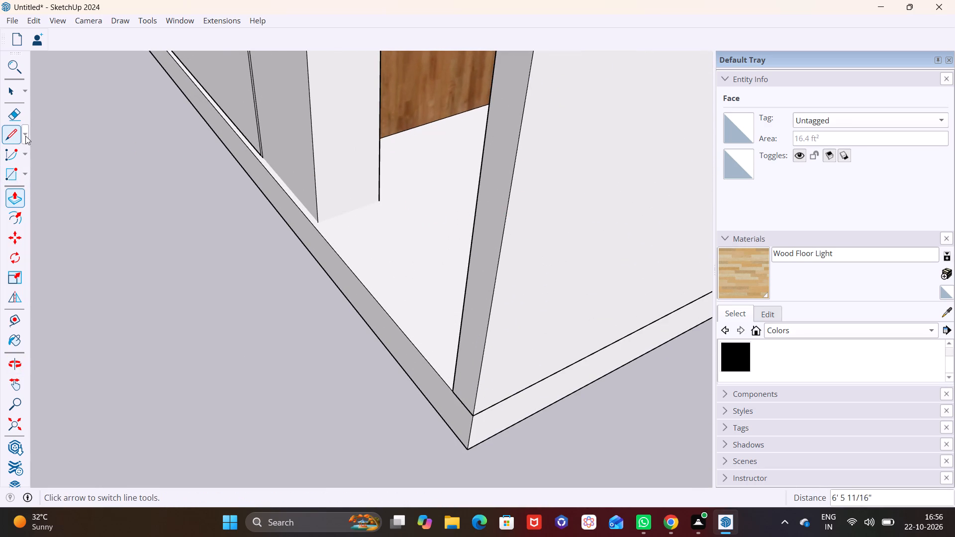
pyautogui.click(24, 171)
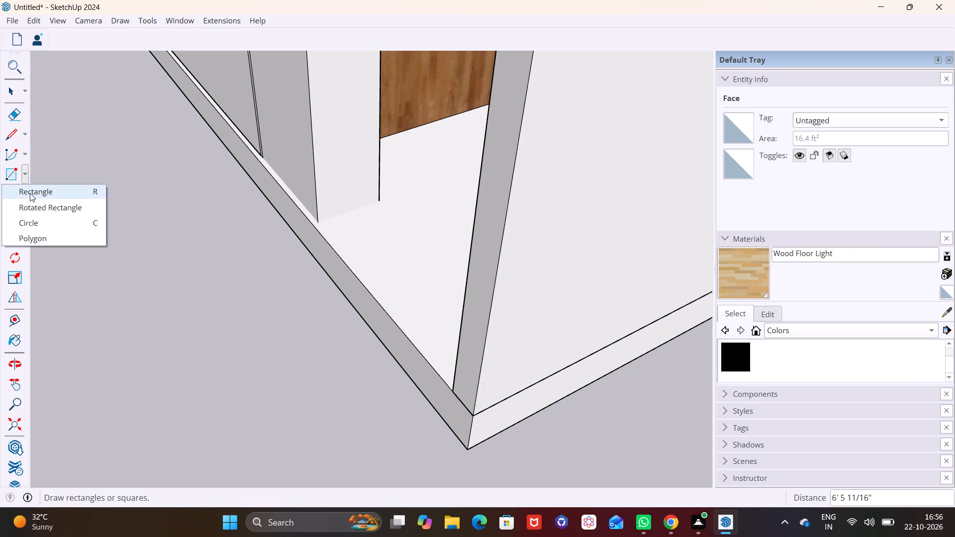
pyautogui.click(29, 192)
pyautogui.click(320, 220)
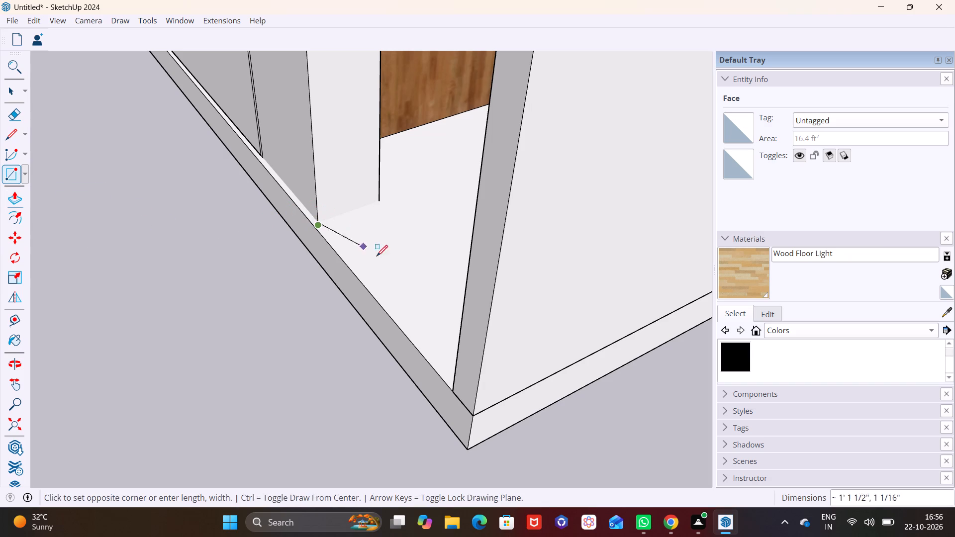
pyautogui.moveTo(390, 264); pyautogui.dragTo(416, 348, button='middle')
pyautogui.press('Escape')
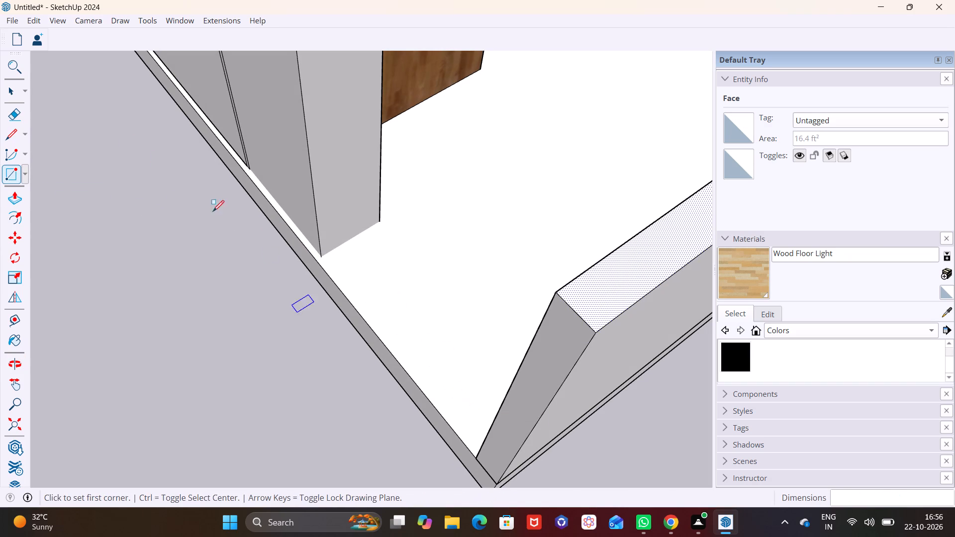
# Draw a rectangle about 5' 4" by 7 1/2" on the platform between the side boundary wall's rear end and the house's white corner wall.
pyautogui.click(24, 173)
pyautogui.click(34, 188)
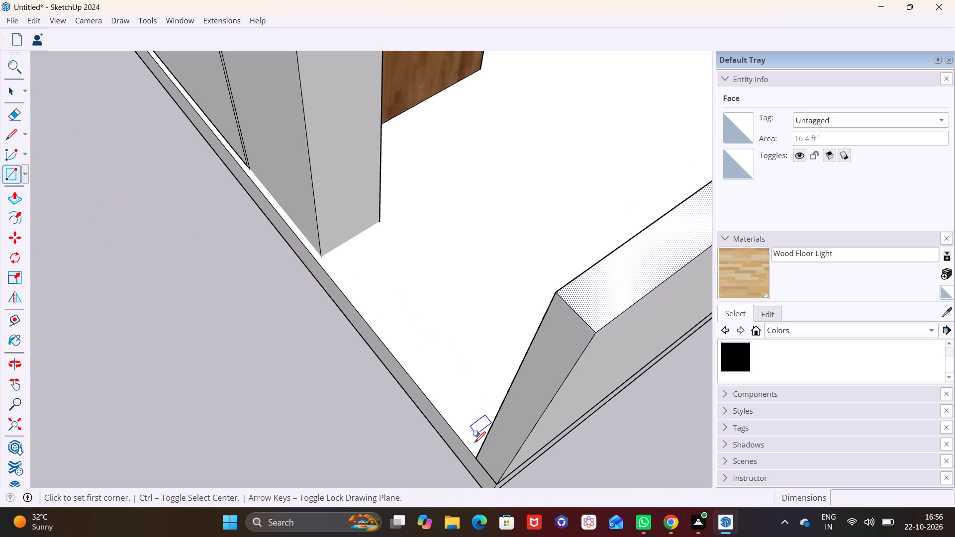
pyautogui.moveTo(477, 453); pyautogui.dragTo(479, 448)
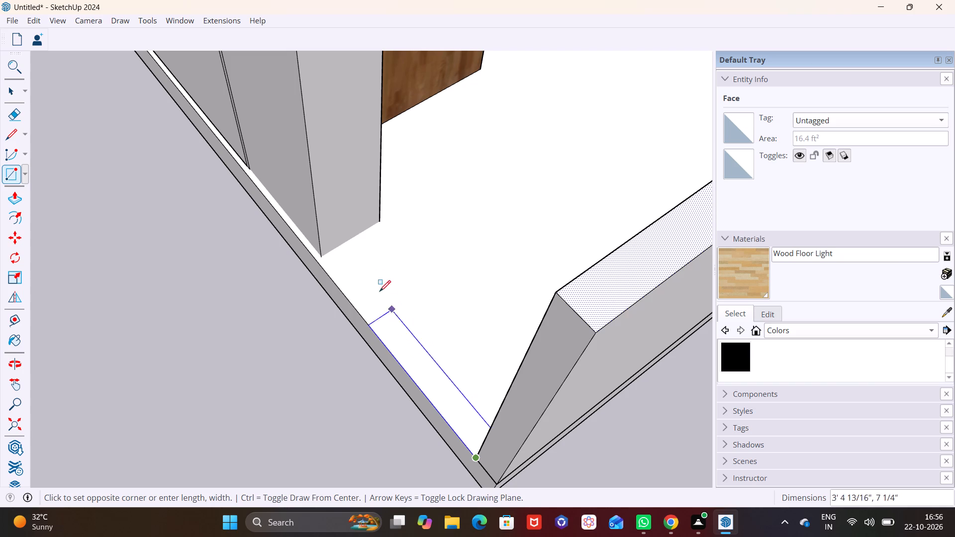
pyautogui.click(338, 243)
# Pull the short connecting strip up 6' 5 11/16", level with the top of the side boundary wall.
pyautogui.press('space')
pyautogui.click(385, 316)
pyautogui.click(12, 197)
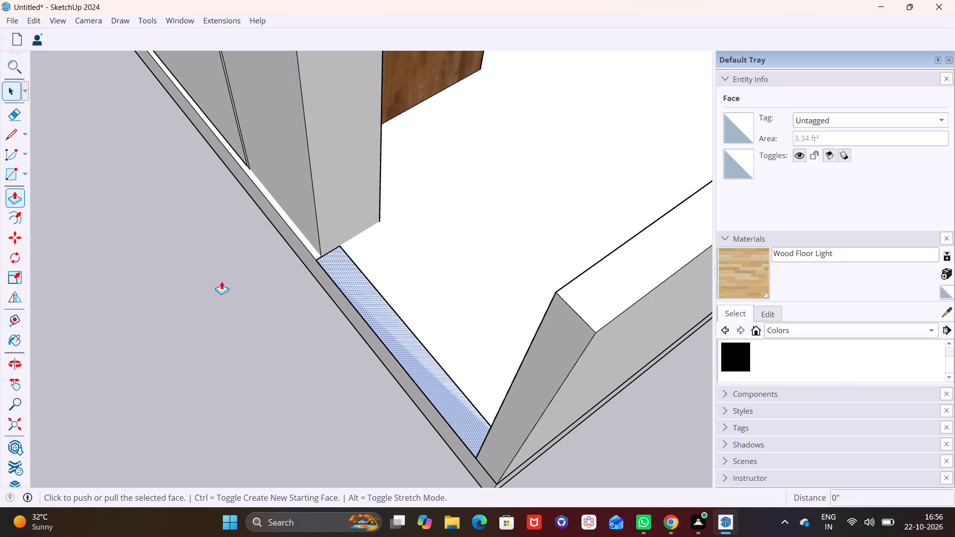
pyautogui.click(408, 352)
pyautogui.click(578, 302)
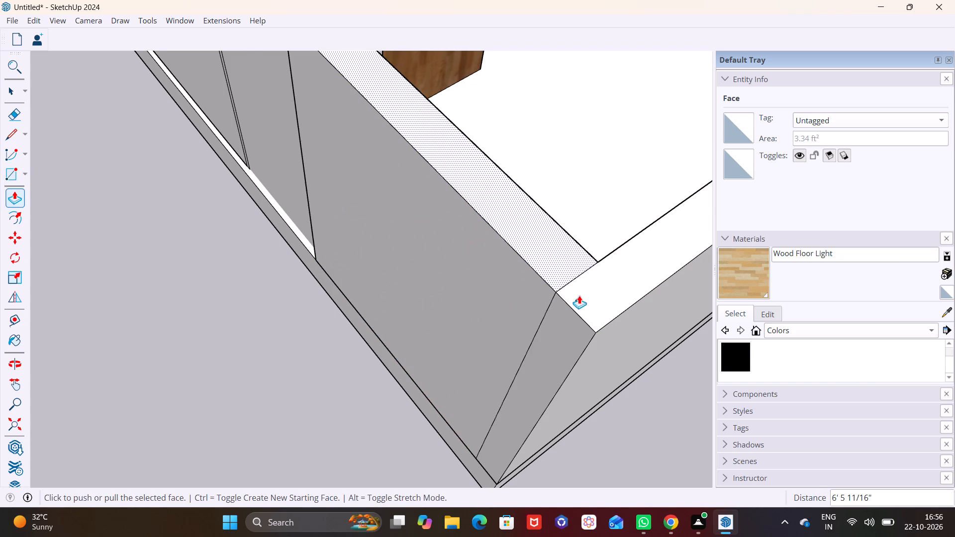
# Push the top of the thick blue boundary wall by the front entrance down to roughly half its height.
pyautogui.scroll(-12, 579, 293)
pyautogui.moveTo(532, 296); pyautogui.dragTo(354, 142, button='middle')
pyautogui.scroll(-6, 455, 204)
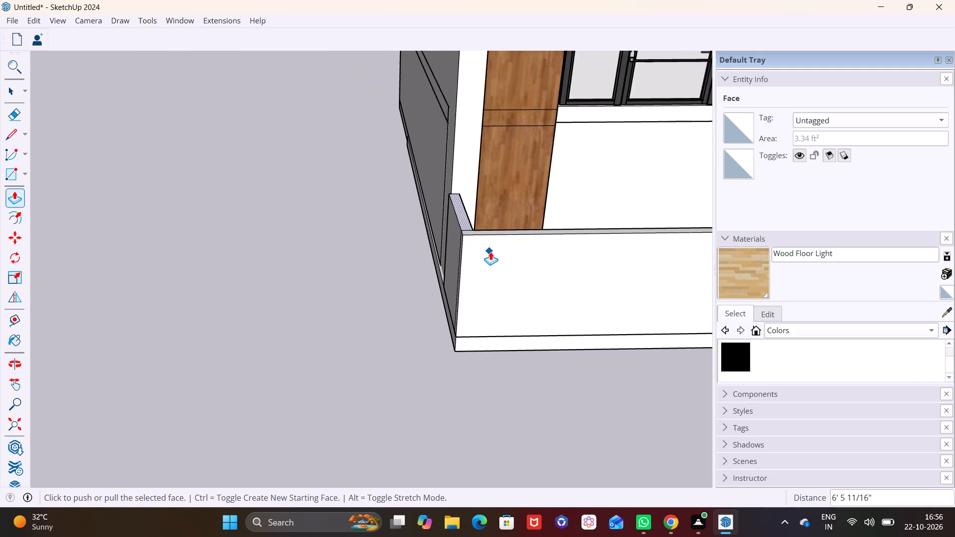
pyautogui.moveTo(407, 236); pyautogui.dragTo(287, 182, button='middle')
pyautogui.scroll(-4, 483, 233)
pyautogui.moveTo(473, 246); pyautogui.dragTo(239, 228, button='middle')
pyautogui.scroll(-8, 357, 220)
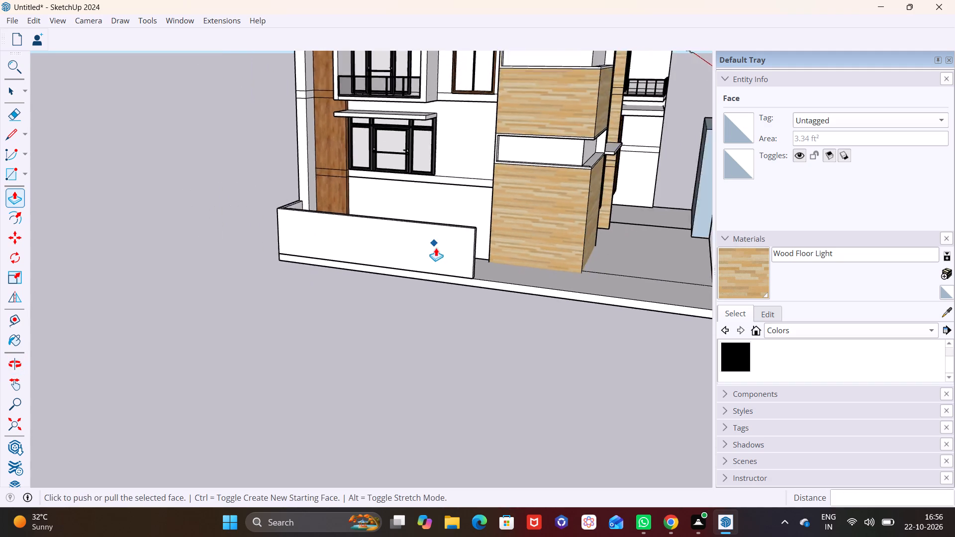
pyautogui.scroll(-5, 436, 248)
pyautogui.keyDown('shift'); pyautogui.moveTo(454, 248); pyautogui.dragTo(297, 250, button='middle'); pyautogui.keyUp('shift')
pyautogui.moveTo(355, 266); pyautogui.dragTo(223, 255, button='middle')
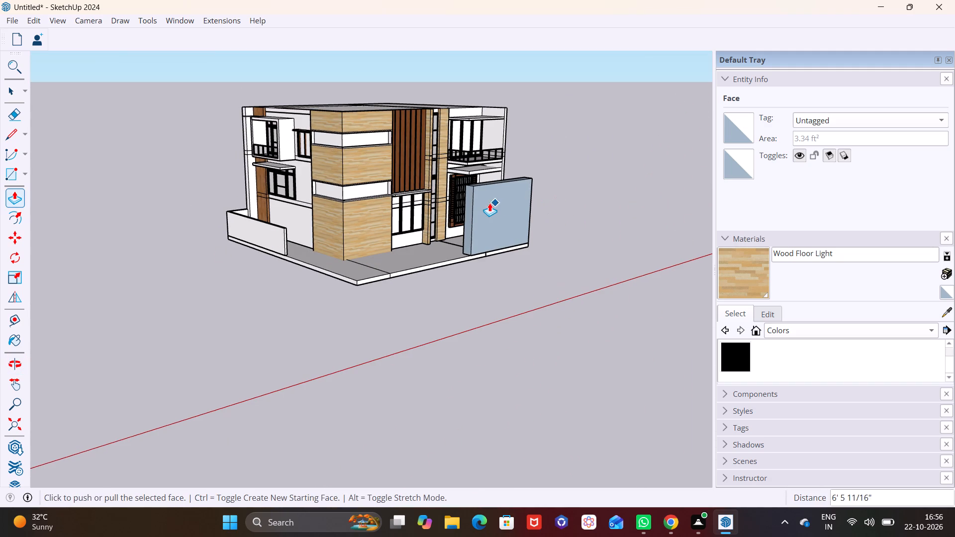
pyautogui.scroll(5, 487, 195)
pyautogui.press('space')
pyautogui.click(491, 176)
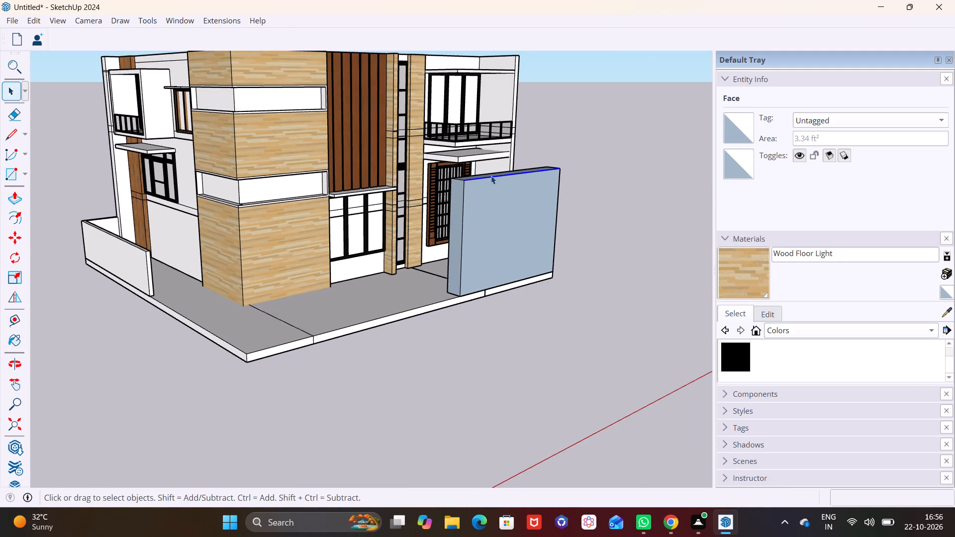
pyautogui.scroll(4, 492, 175)
pyautogui.moveTo(492, 175); pyautogui.dragTo(486, 262, button='middle')
pyautogui.click(500, 198)
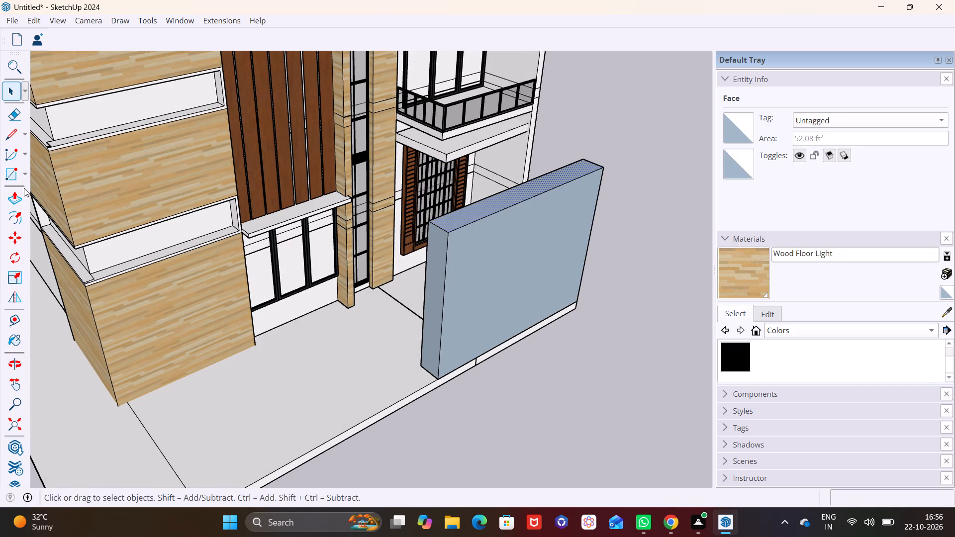
pyautogui.click(18, 198)
pyautogui.click(506, 203)
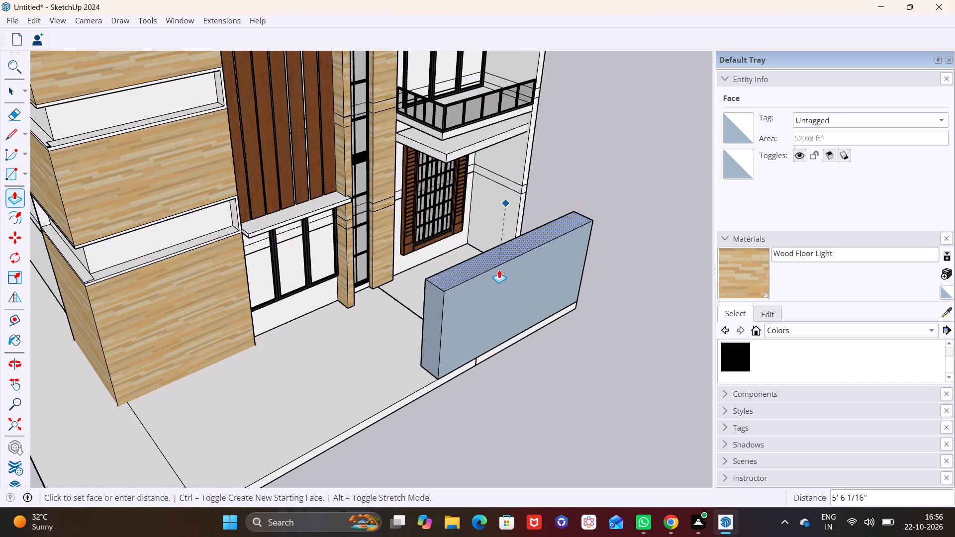
pyautogui.click(495, 286)
pyautogui.press('space')
pyautogui.click(573, 353)
# Pull the top of the long side boundary wall up 3' 1/16".
pyautogui.moveTo(522, 358); pyautogui.dragTo(518, 282, button='middle')
pyautogui.scroll(1, 519, 356)
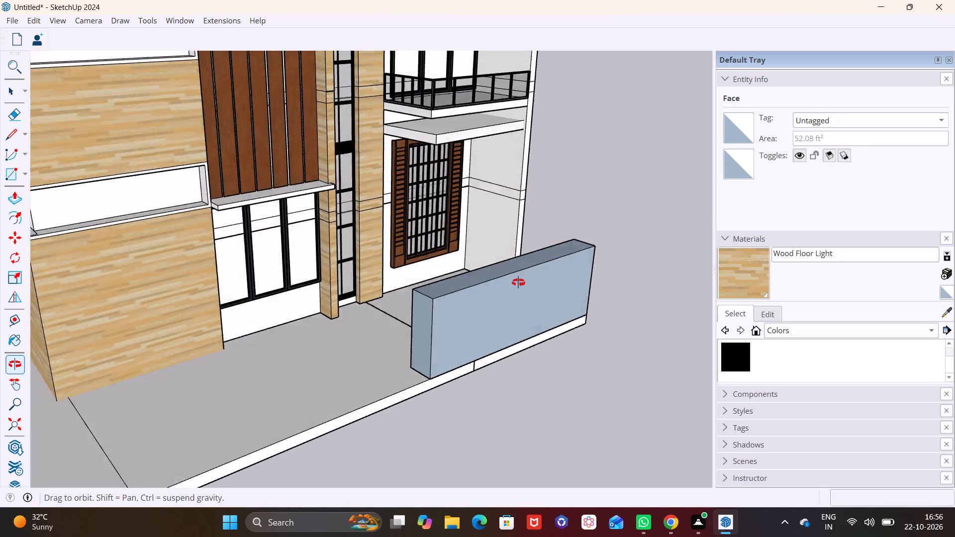
pyautogui.moveTo(518, 282); pyautogui.dragTo(521, 219, button='middle')
pyautogui.scroll(-3, 495, 265)
pyautogui.scroll(-3, 436, 267)
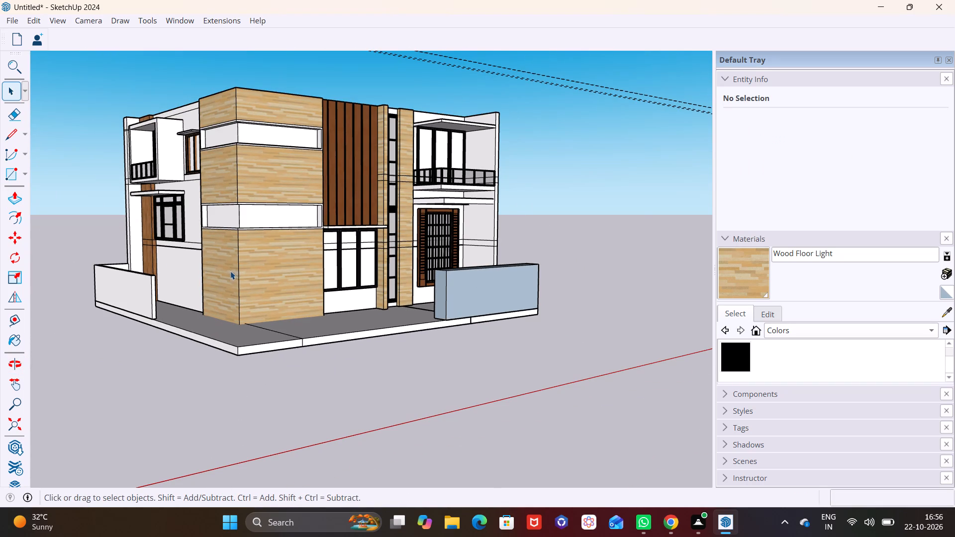
pyautogui.scroll(-2, 238, 263)
pyautogui.moveTo(228, 265); pyautogui.dragTo(348, 276, button='middle')
pyautogui.scroll(8, 294, 263)
pyautogui.moveTo(301, 268); pyautogui.dragTo(268, 347, button='middle')
pyautogui.scroll(-1, 268, 347)
pyautogui.scroll(5, 262, 338)
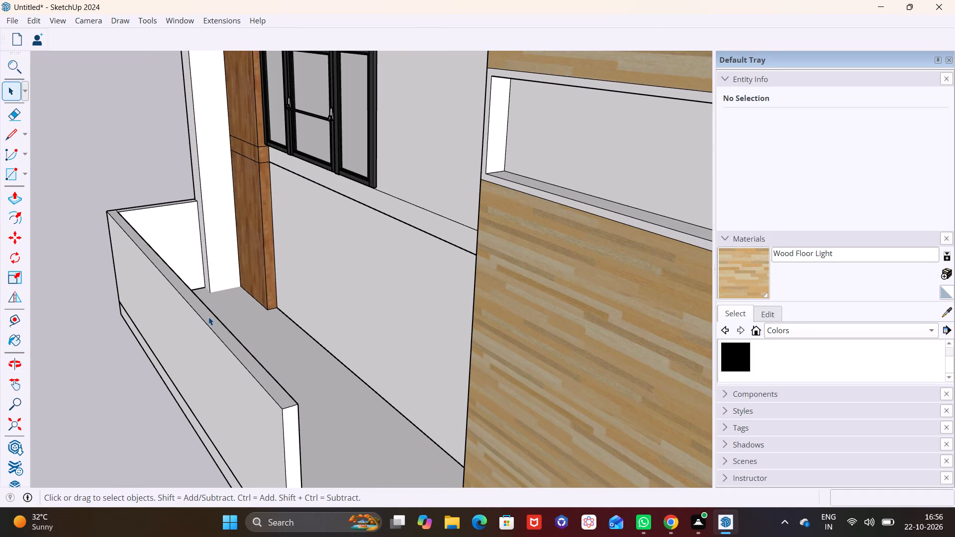
pyautogui.click(208, 317)
pyautogui.click(18, 198)
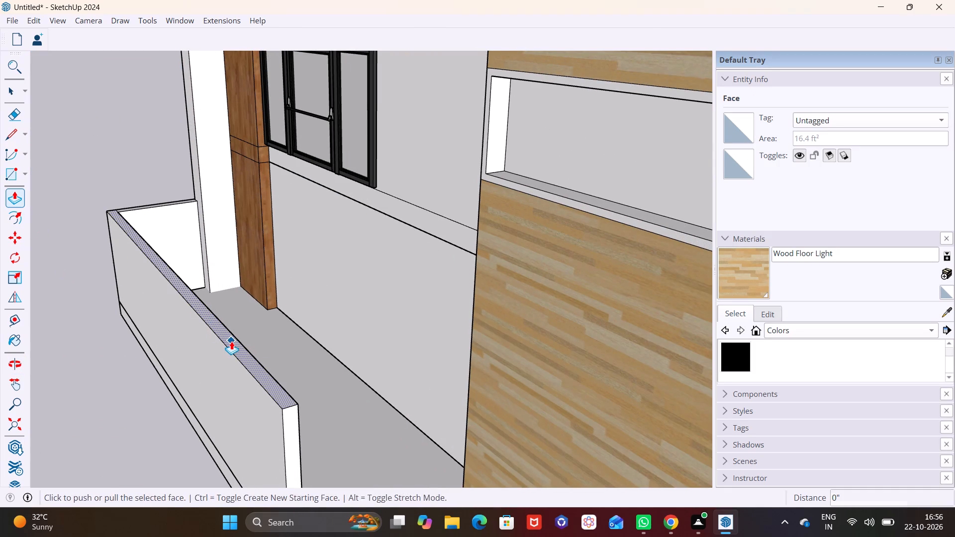
pyautogui.click(231, 341)
pyautogui.click(235, 271)
# Pull the top of the long side boundary wall up a second time to make it taller still.
pyautogui.moveTo(257, 268); pyautogui.dragTo(368, 122, button='middle')
pyautogui.scroll(-3, 365, 179)
pyautogui.moveTo(378, 199); pyautogui.dragTo(219, 318, button='middle')
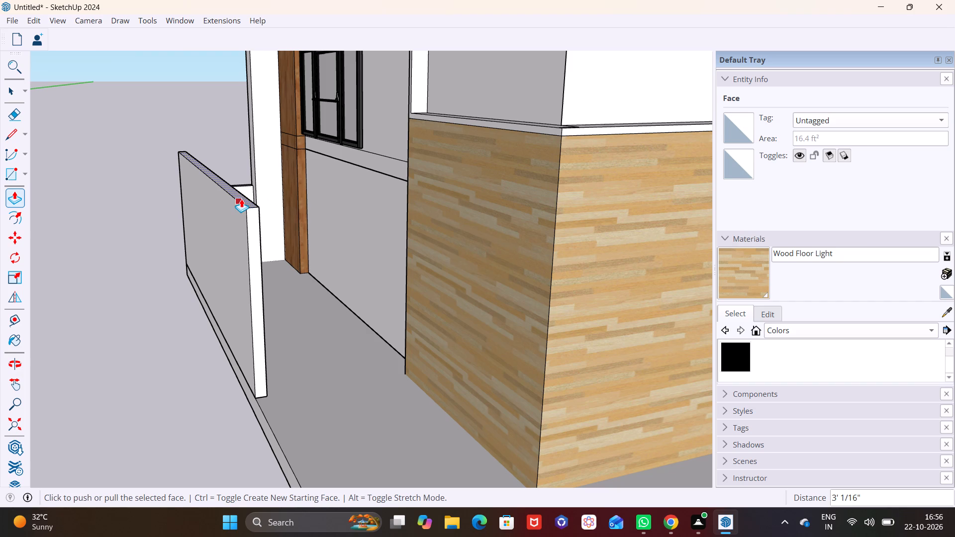
pyautogui.click(244, 198)
pyautogui.click(251, 136)
# Pull the top of the short connecting wall up about 3' 11 3/4", to around the height of the side boundary wall.
pyautogui.moveTo(268, 190); pyautogui.dragTo(465, 240, button='middle')
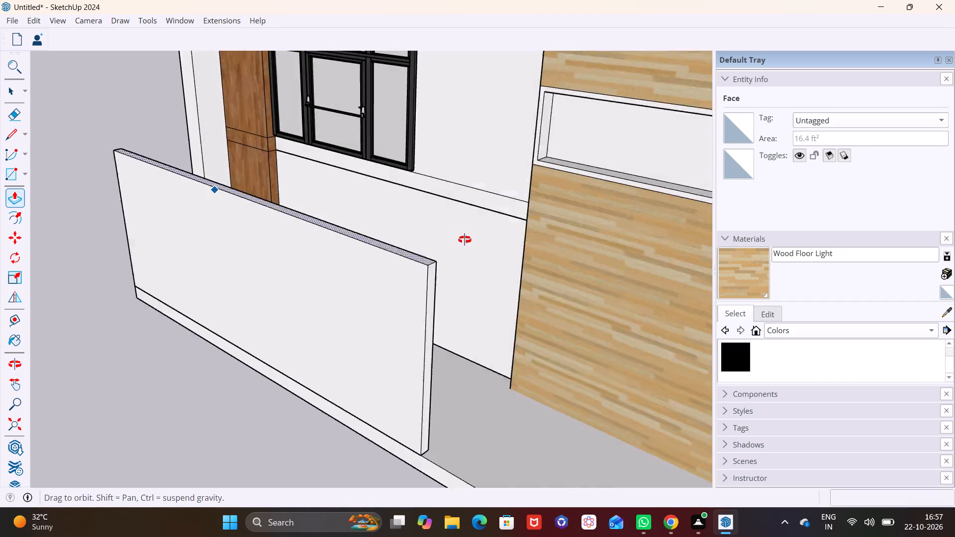
pyautogui.moveTo(465, 240); pyautogui.dragTo(470, 240, button='middle')
pyautogui.moveTo(108, 295); pyautogui.dragTo(398, 318, button='middle')
pyautogui.press('space')
pyautogui.click(202, 321)
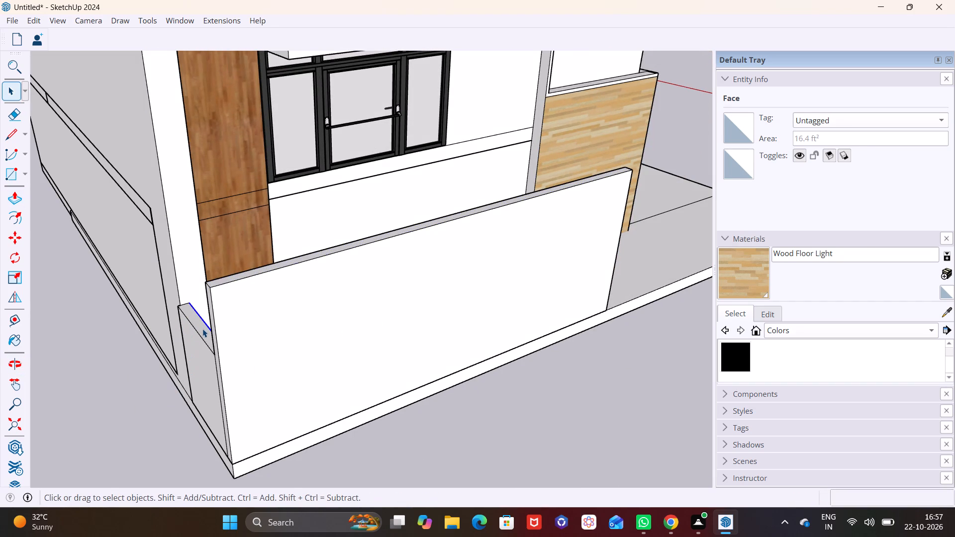
pyautogui.click(202, 329)
pyautogui.click(17, 202)
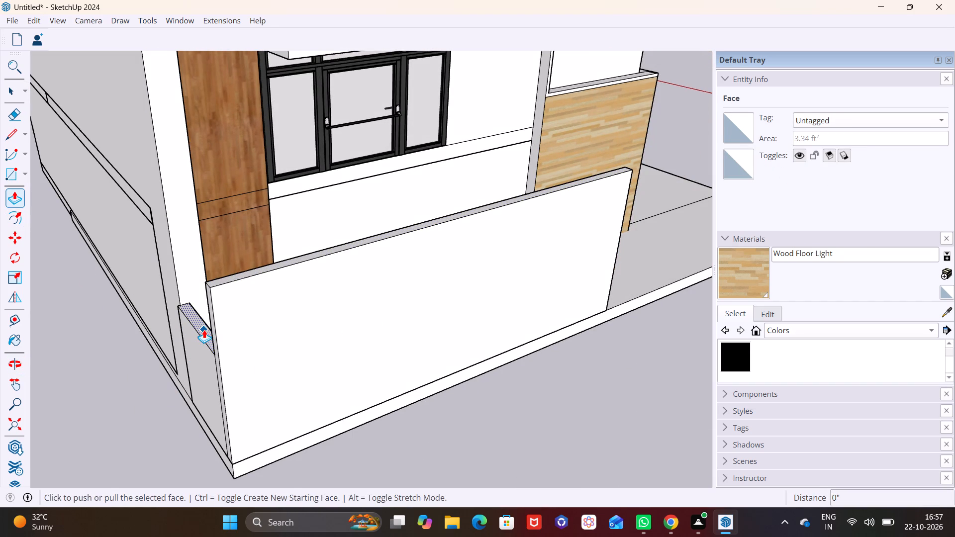
pyautogui.click(204, 330)
pyautogui.click(222, 284)
# Examine the whole house from its front corner, checking the side and front boundary walls against the facade.
pyautogui.scroll(-10, 252, 329)
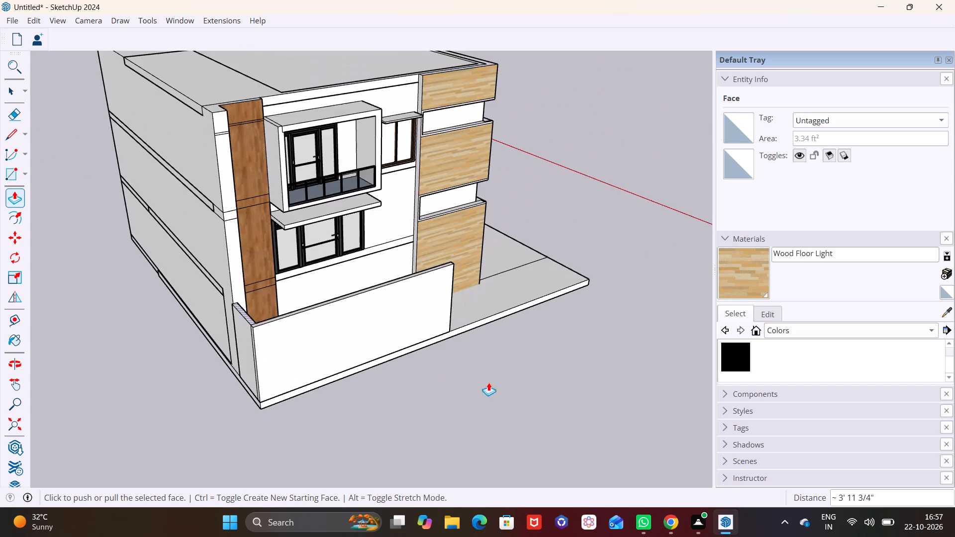
pyautogui.moveTo(502, 372); pyautogui.dragTo(190, 332, button='middle')
pyautogui.scroll(-3, 282, 317)
pyautogui.keyDown('shift'); pyautogui.moveTo(327, 333); pyautogui.dragTo(144, 326, button='middle'); pyautogui.keyUp('shift')
pyautogui.moveTo(178, 334); pyautogui.dragTo(100, 295, button='middle')
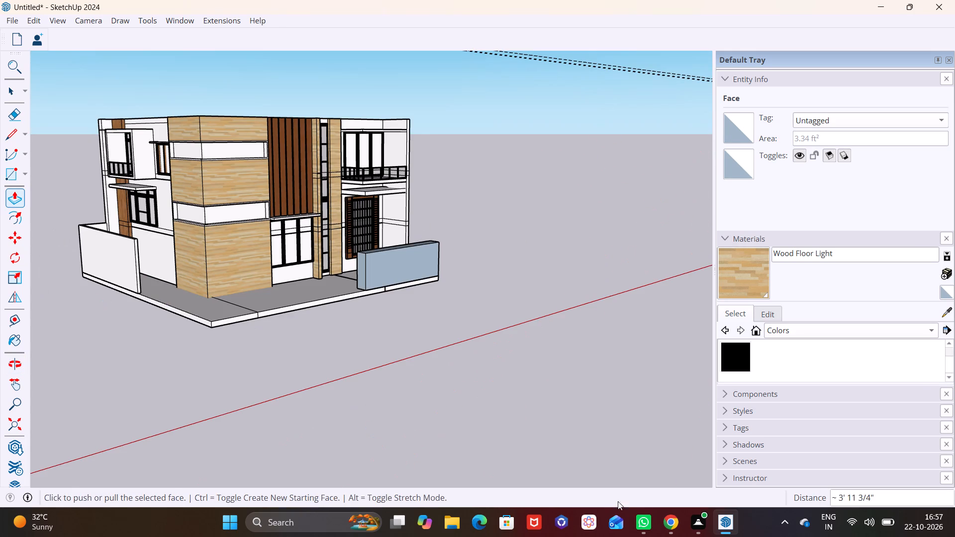